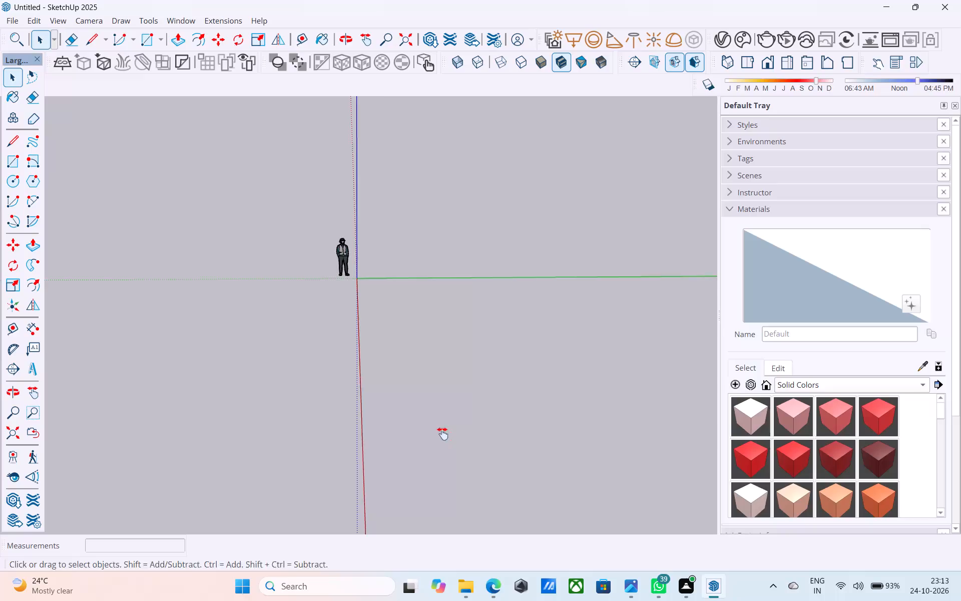
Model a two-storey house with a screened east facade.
Draw a 30' by 25' rectangle on the ground plane, clear of the axes origin.
middle_click_drag(443, 434, 307, 327, "shift")
scroll(415, 419, "down", 4)
middle_click_drag(415, 422, 522, 399, "shift")
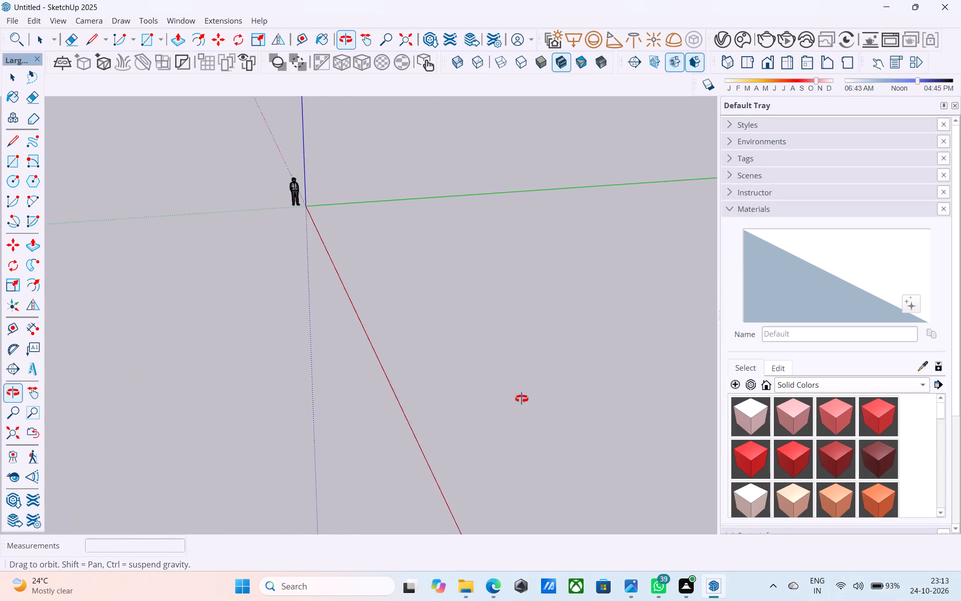
middle_click_drag(522, 399, 445, 399, "shift")
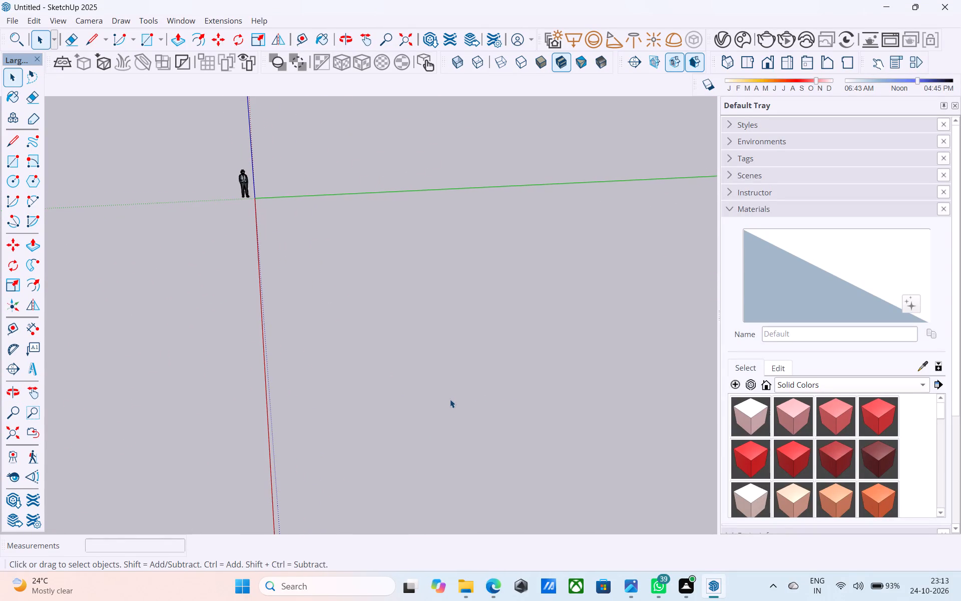
scroll(474, 393, "down", 4)
middle_click_drag(452, 377, 409, 351)
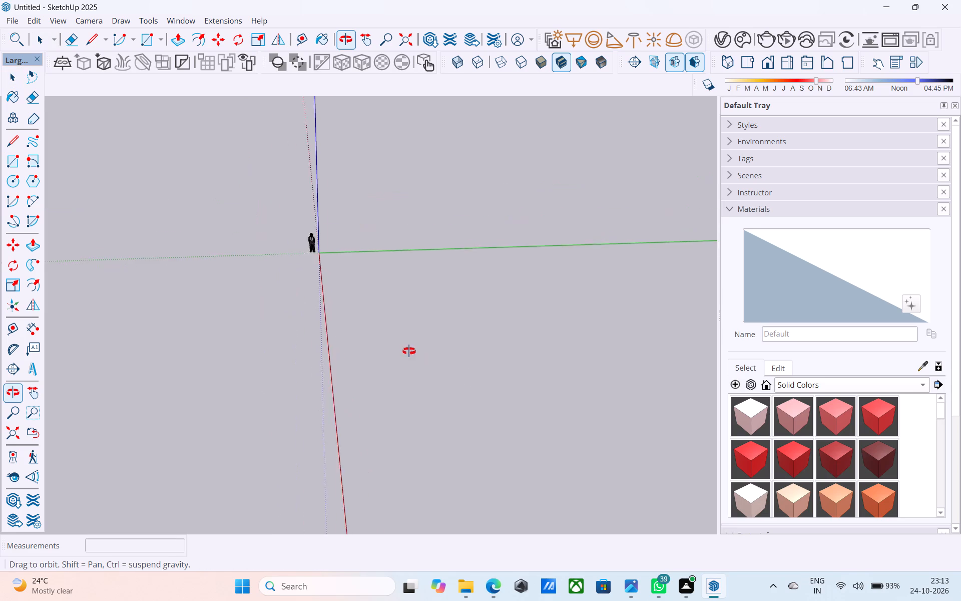
middle_click_drag(409, 351, 454, 369)
middle_click_drag(449, 374, 348, 323, "shift")
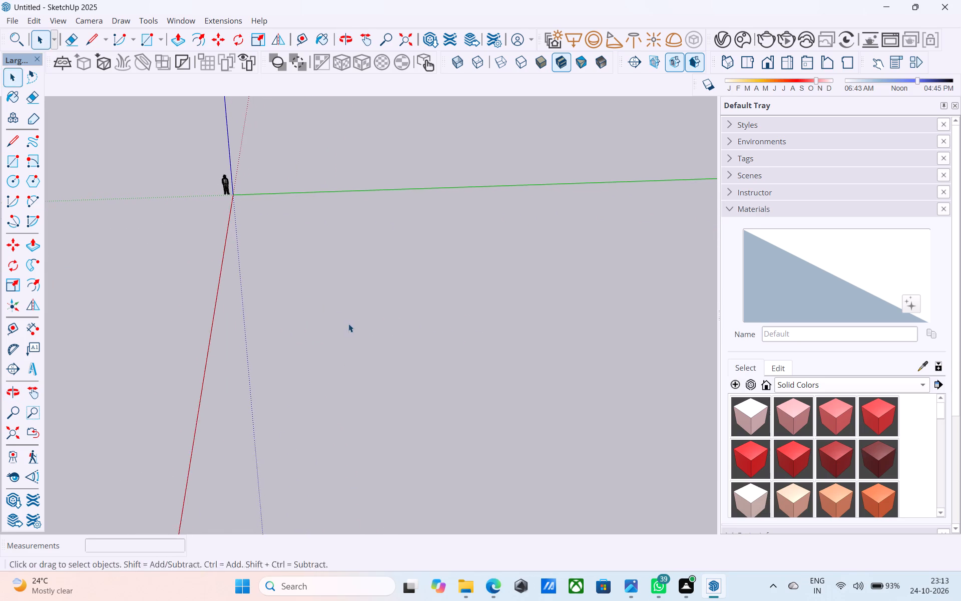
middle_click_drag(348, 324, 349, 334, "shift")
key("r")
left_click(344, 304)
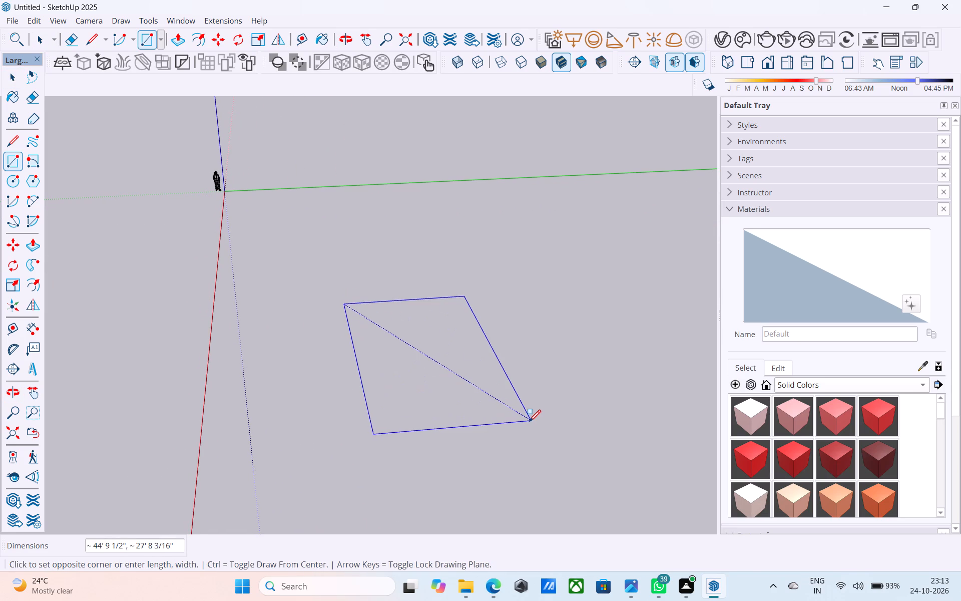
type("30',")
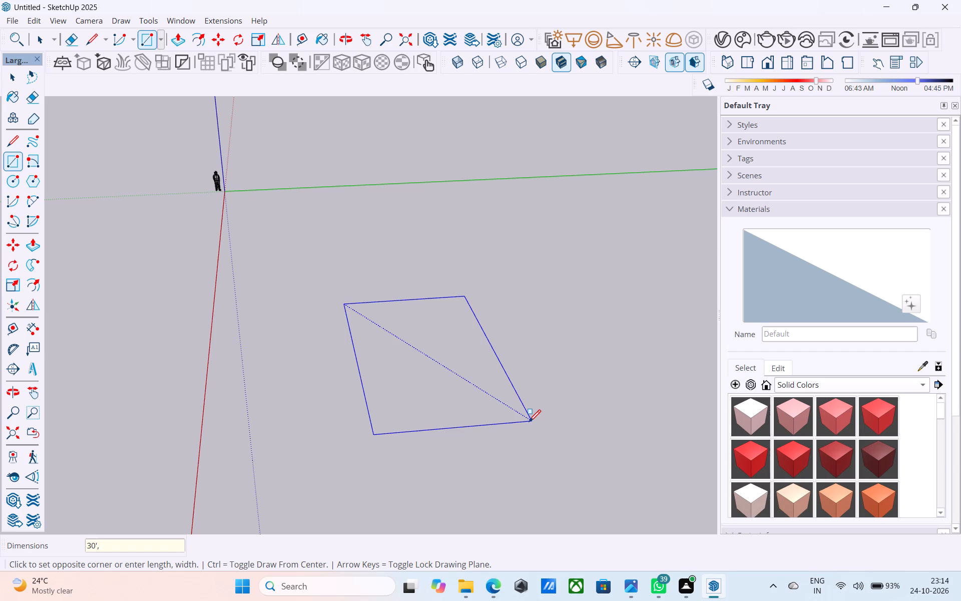
type("25'")
key("Return")
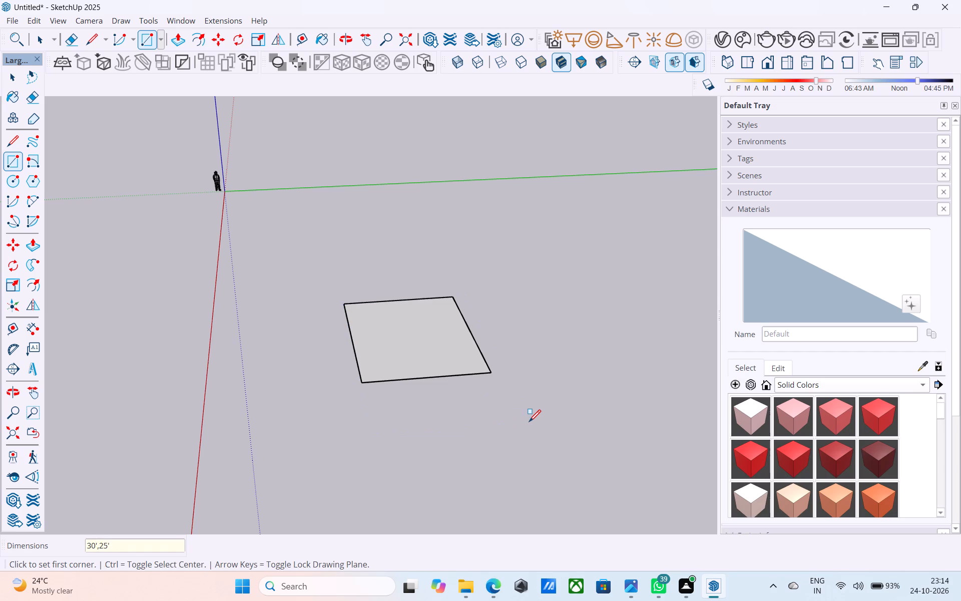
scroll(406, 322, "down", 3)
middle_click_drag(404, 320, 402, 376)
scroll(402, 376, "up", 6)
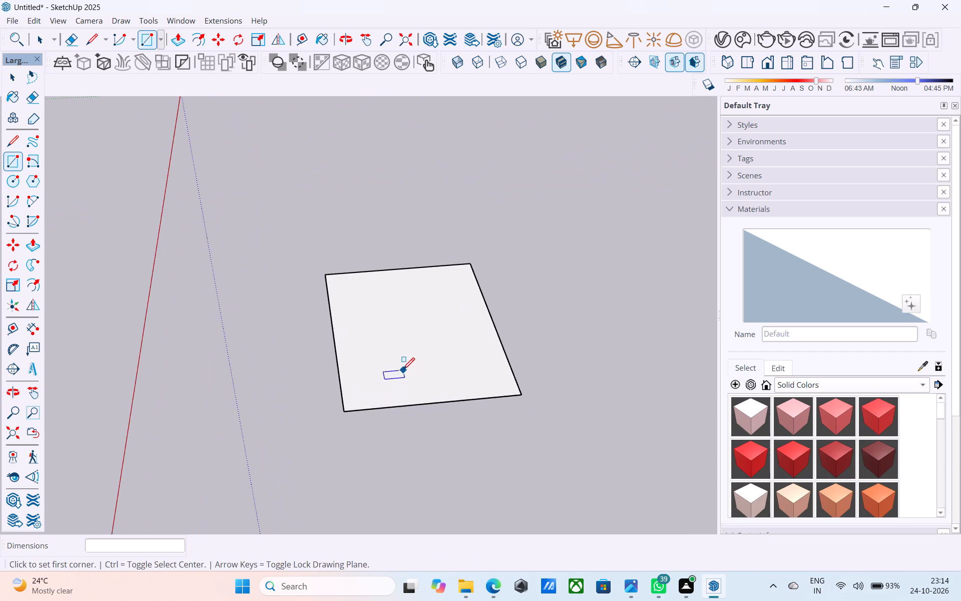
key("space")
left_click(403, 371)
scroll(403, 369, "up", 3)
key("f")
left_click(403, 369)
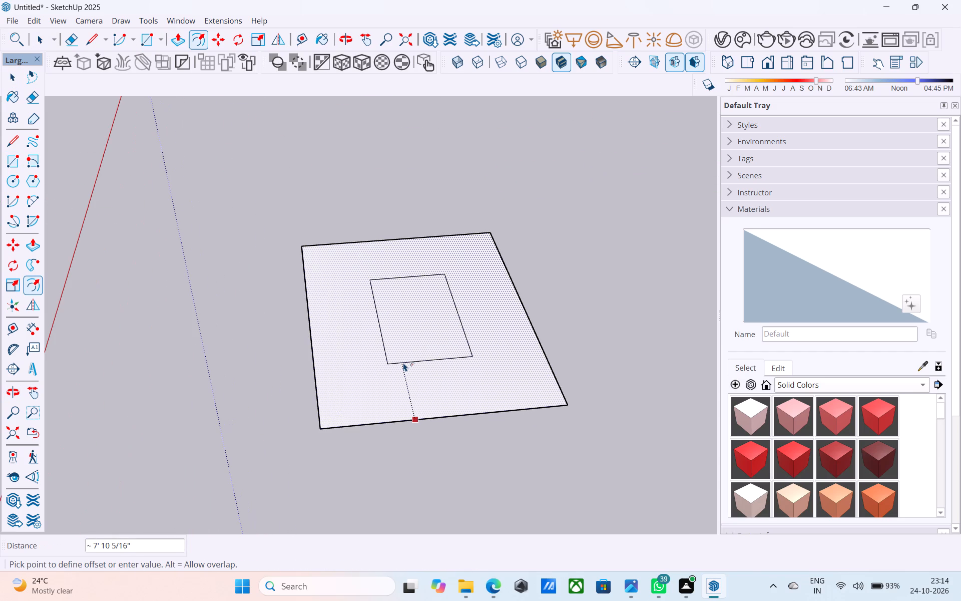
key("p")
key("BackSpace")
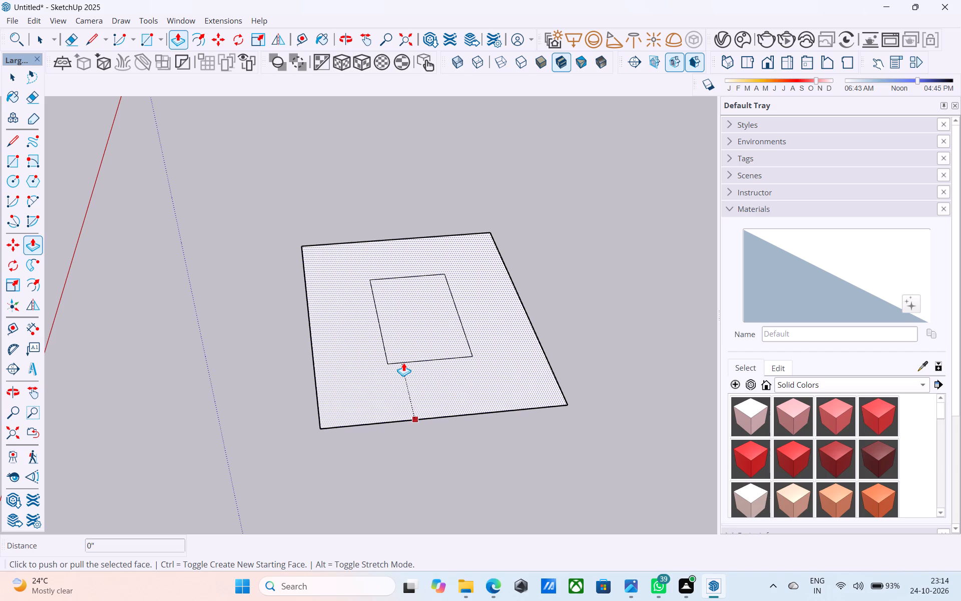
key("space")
Offset the rectangle's outline 9" inward to mark the outer wall thickness.
left_click(405, 363)
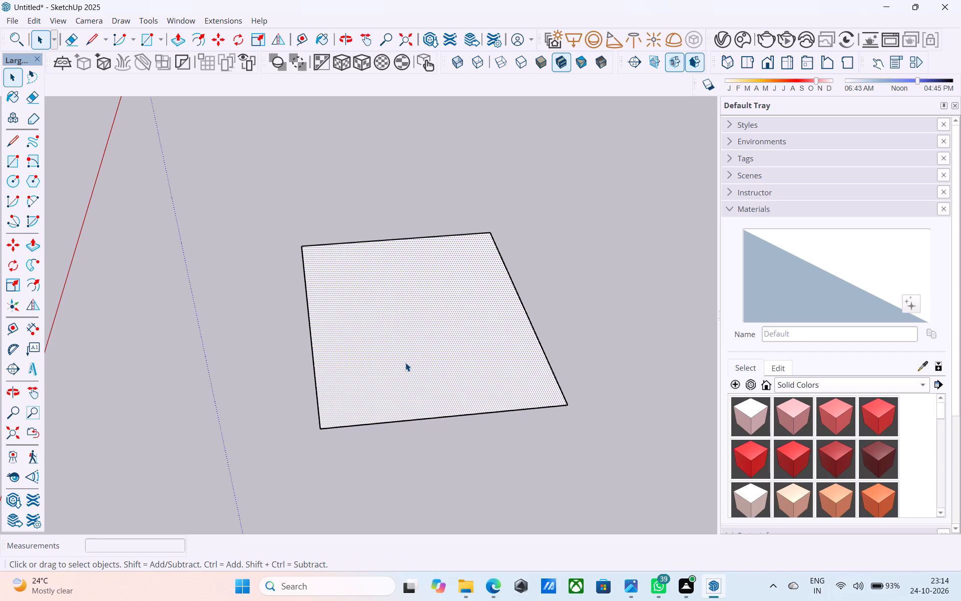
key("f")
left_click(405, 363)
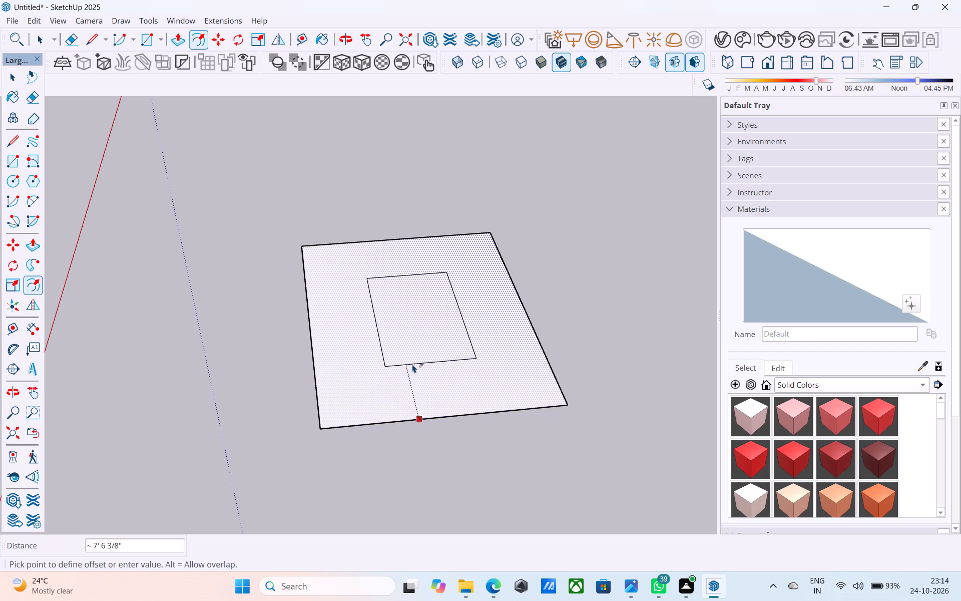
type("9\"")
key("Return")
type("n")
key("space")
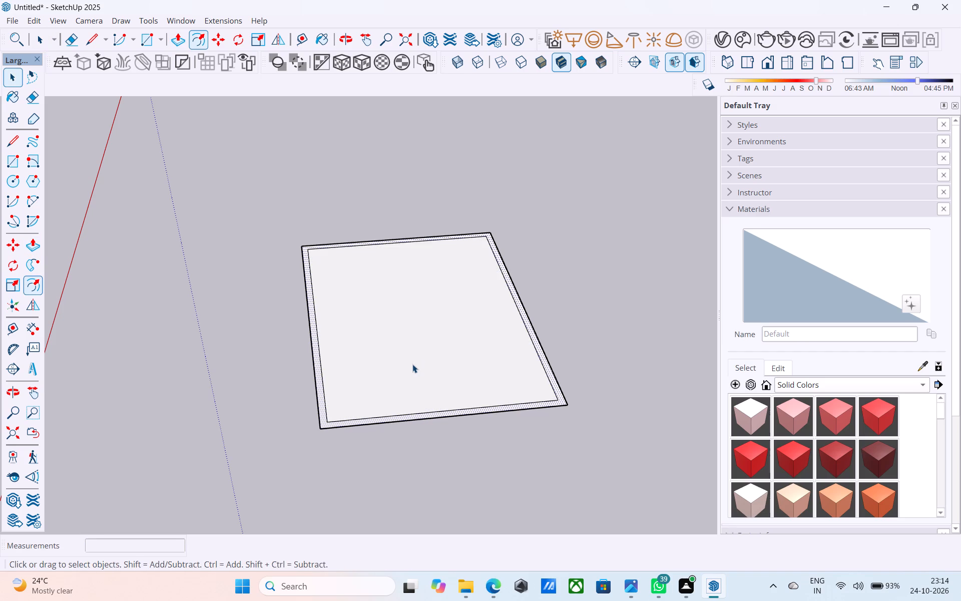
Copy the inner outline's edge farthest from the green axis 6' inward to form a cross line.
middle_click_drag(409, 368, 408, 409)
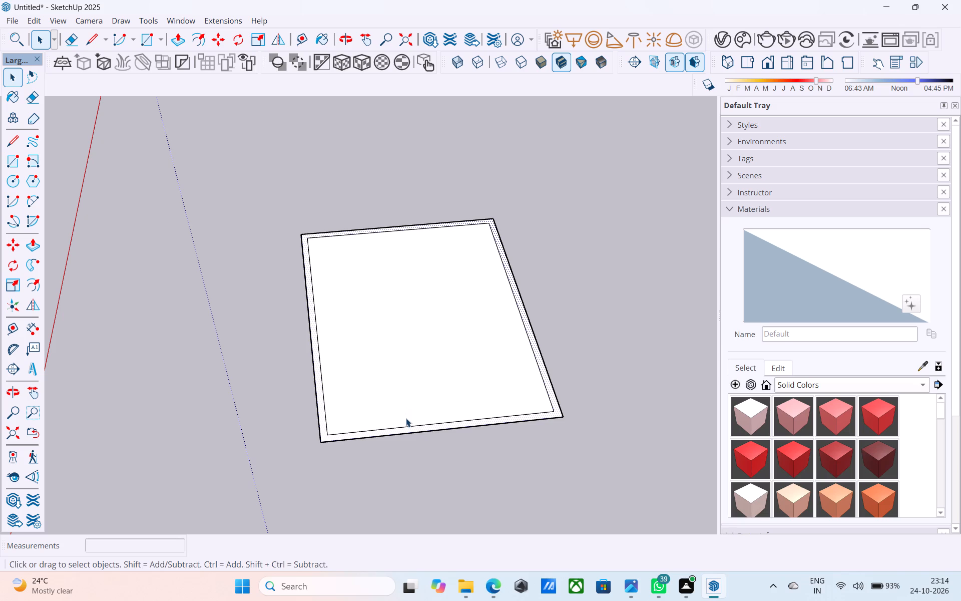
left_click(407, 425)
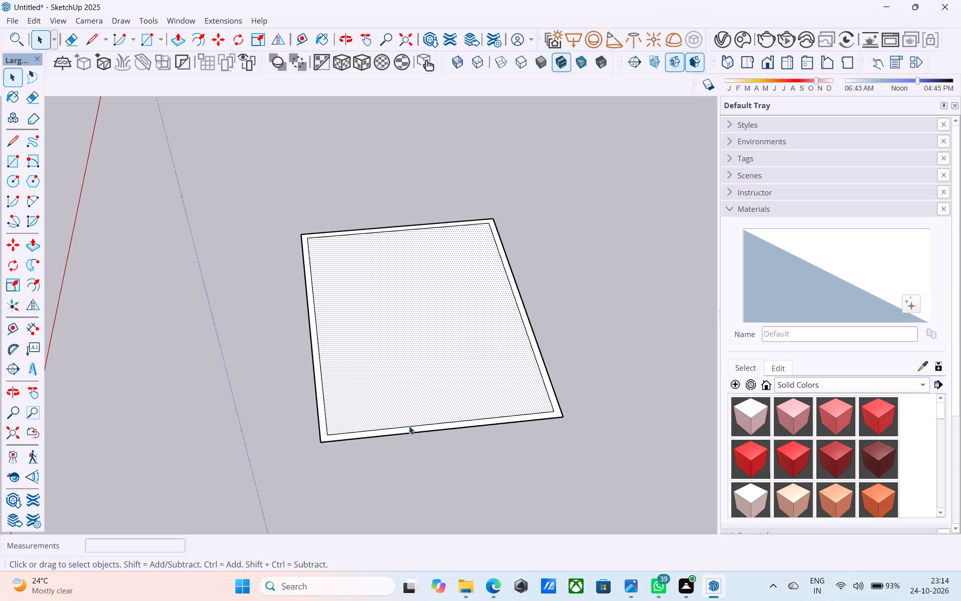
left_click(409, 426)
key("m")
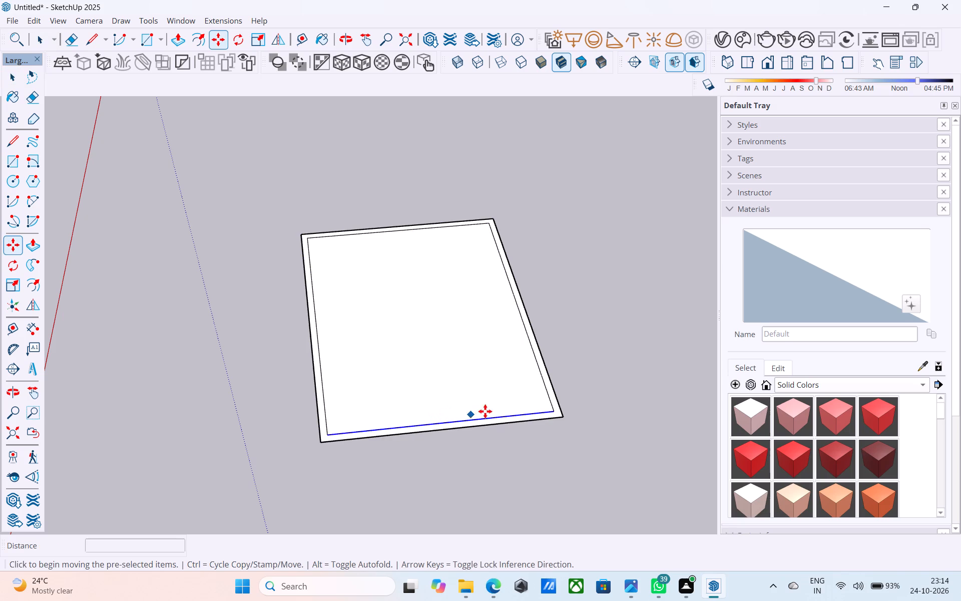
left_click(553, 411)
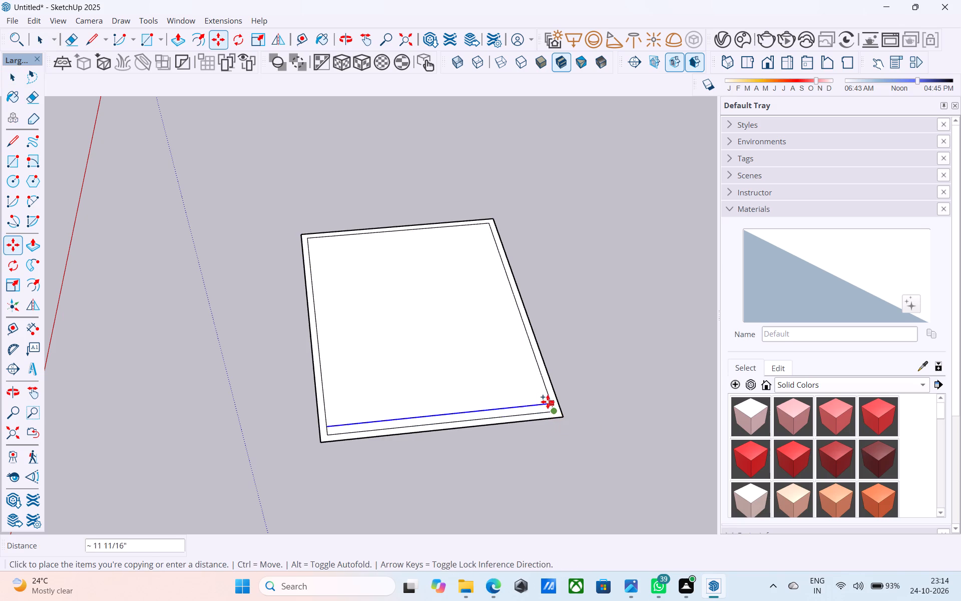
key("6")
key("apostrophe")
key("Return")
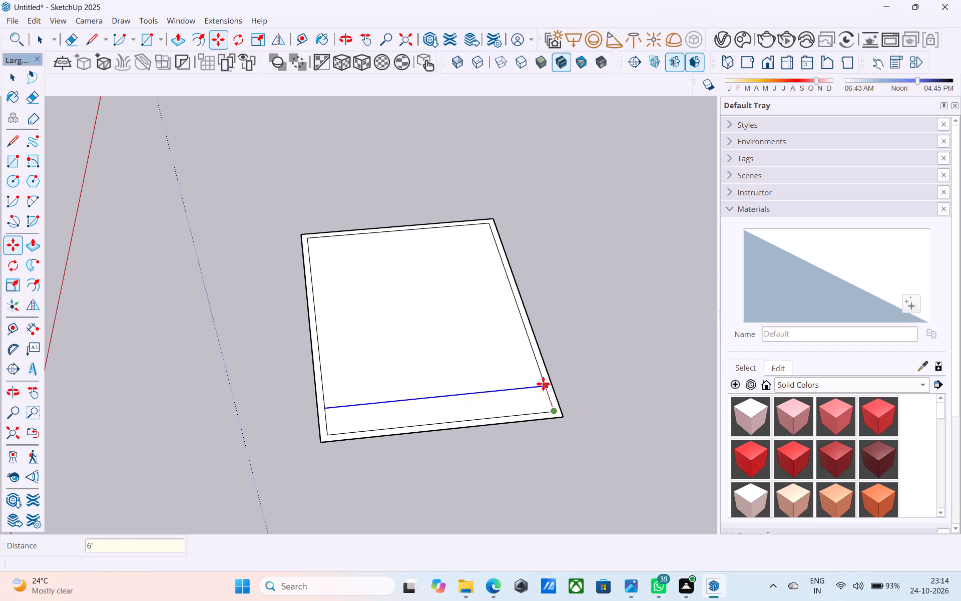
left_click(537, 366)
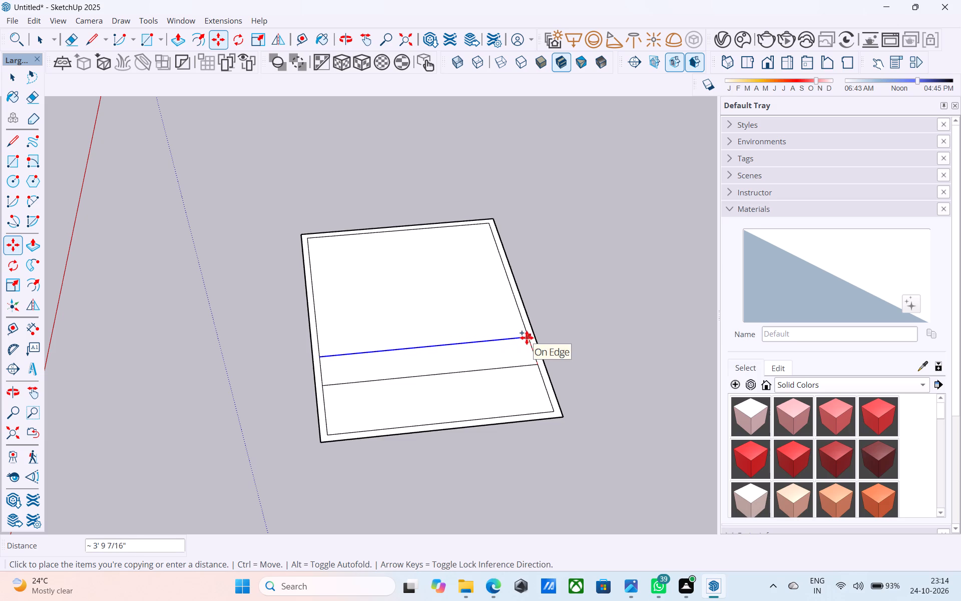
key("space")
Draw a dividing line from the midpoint of the inner edge nearest the green axis to the cross line.
left_click(505, 338)
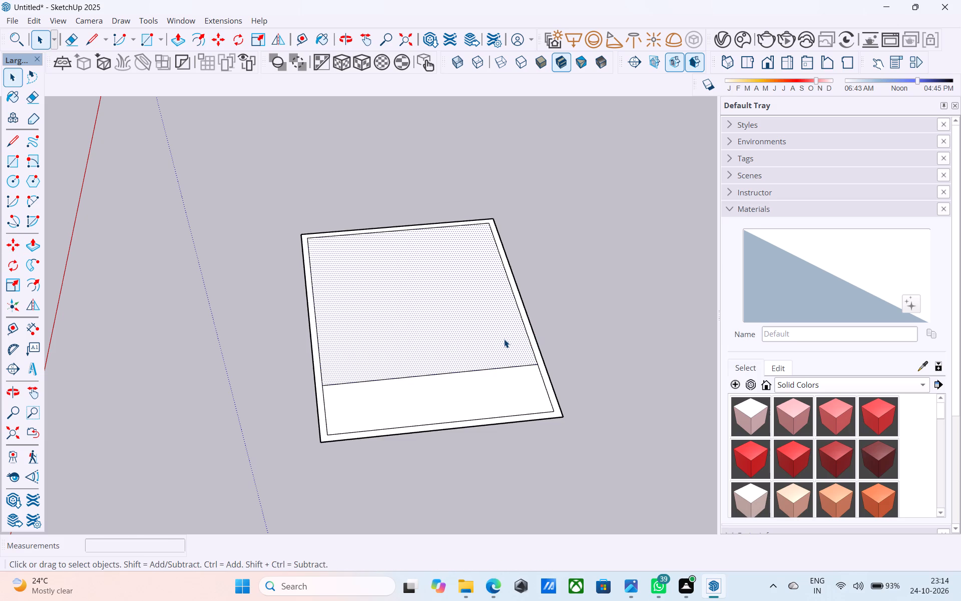
scroll(504, 339, "down", 1)
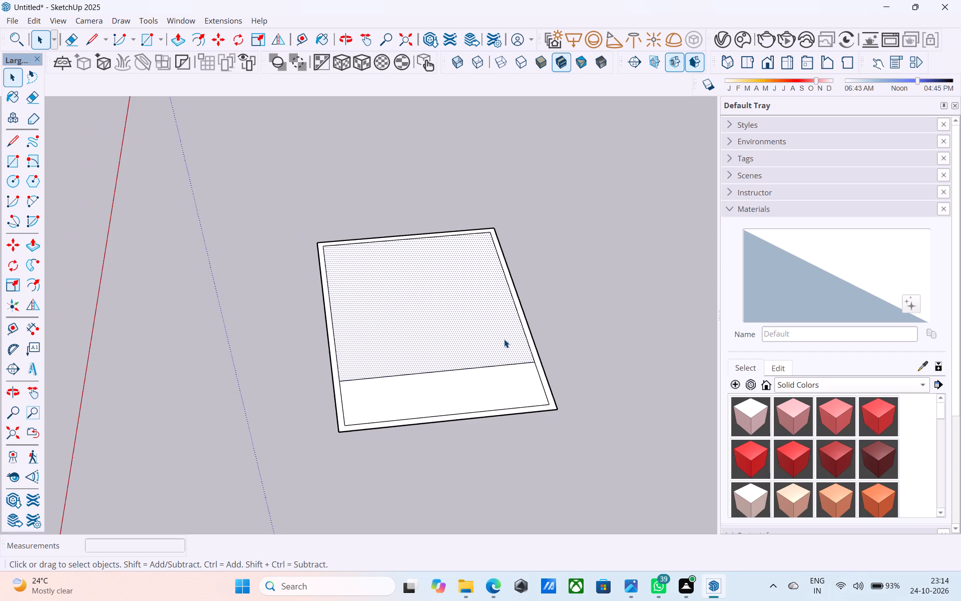
middle_click_drag(504, 341, 508, 367)
key("l")
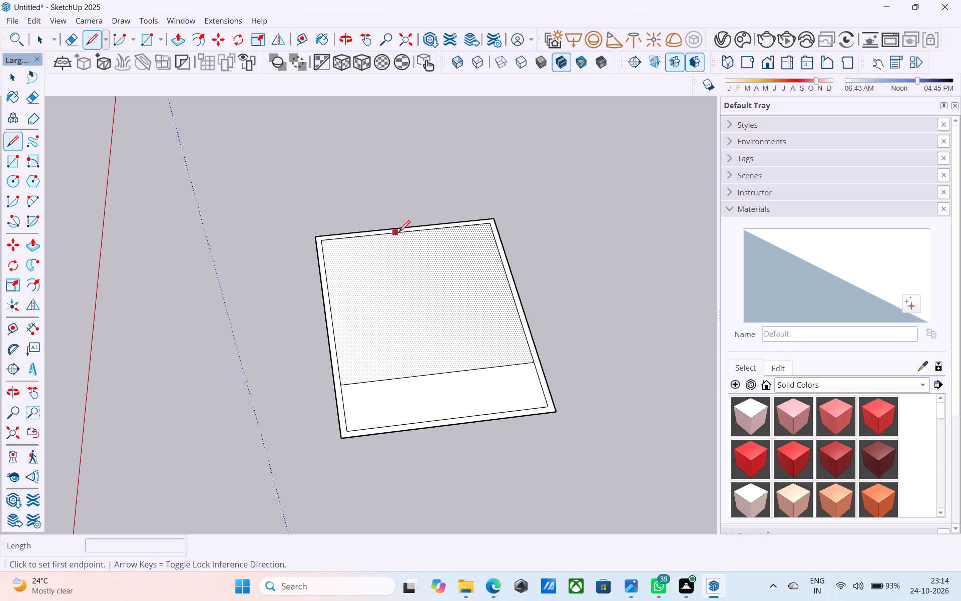
left_click(404, 234)
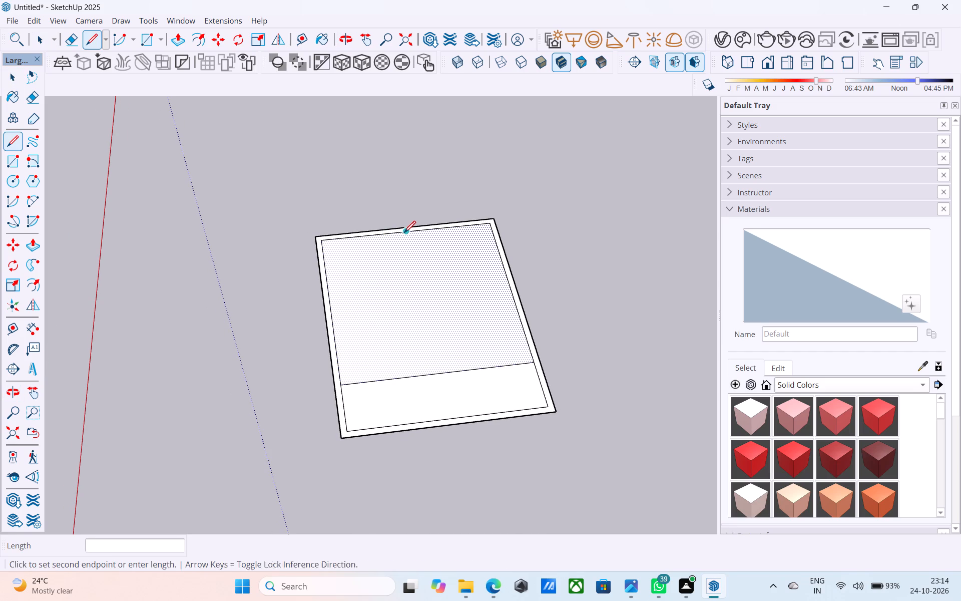
left_click(434, 378)
key("space")
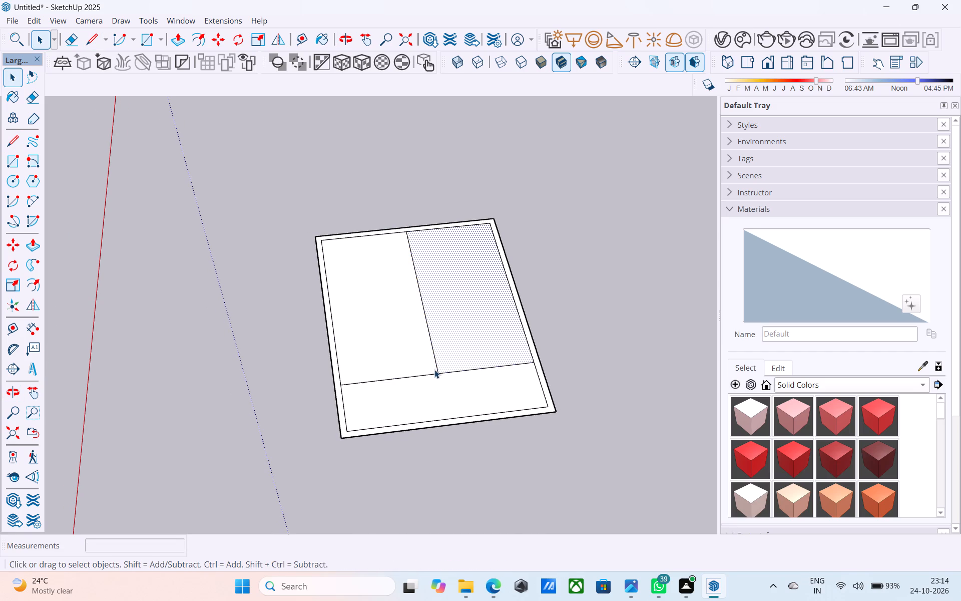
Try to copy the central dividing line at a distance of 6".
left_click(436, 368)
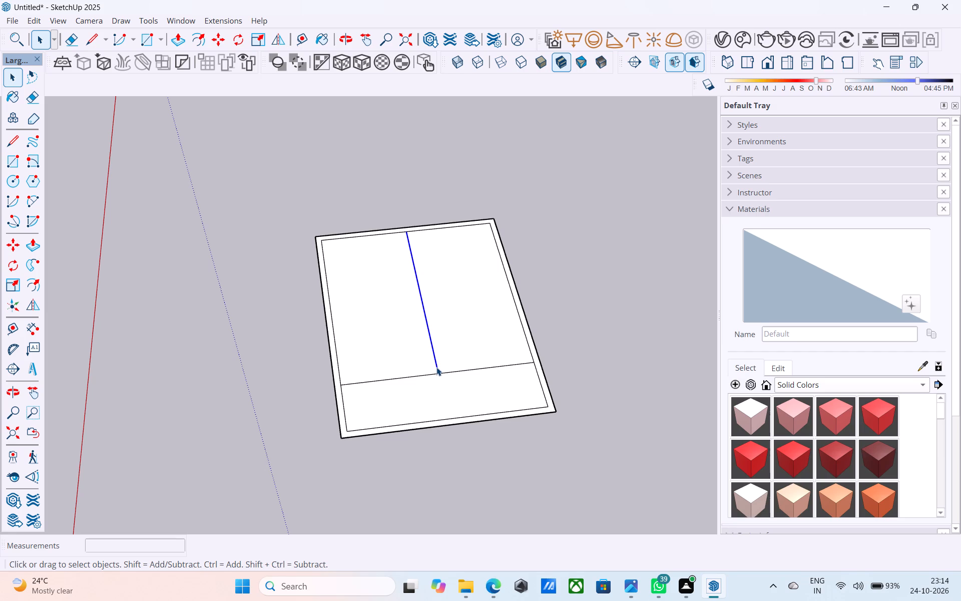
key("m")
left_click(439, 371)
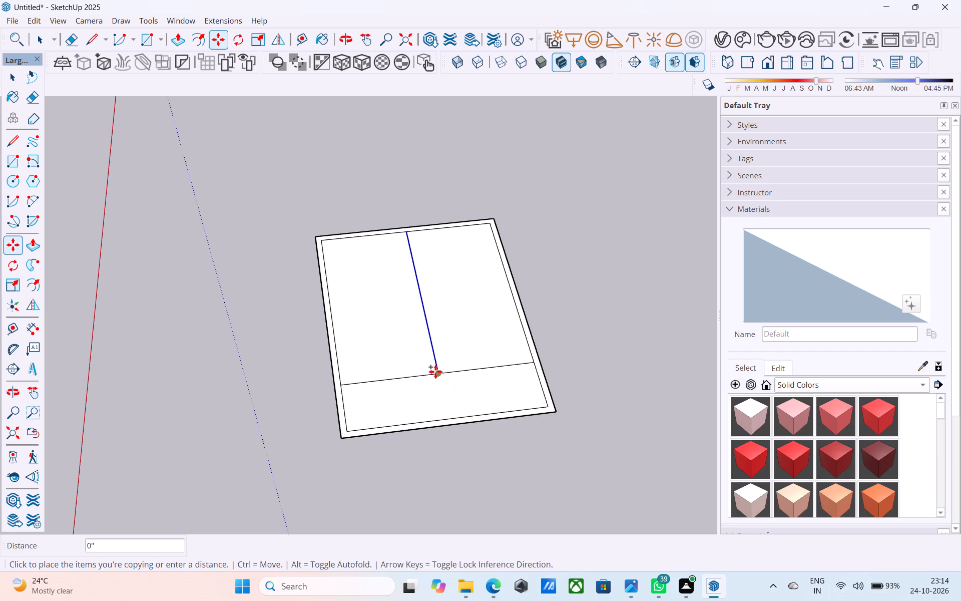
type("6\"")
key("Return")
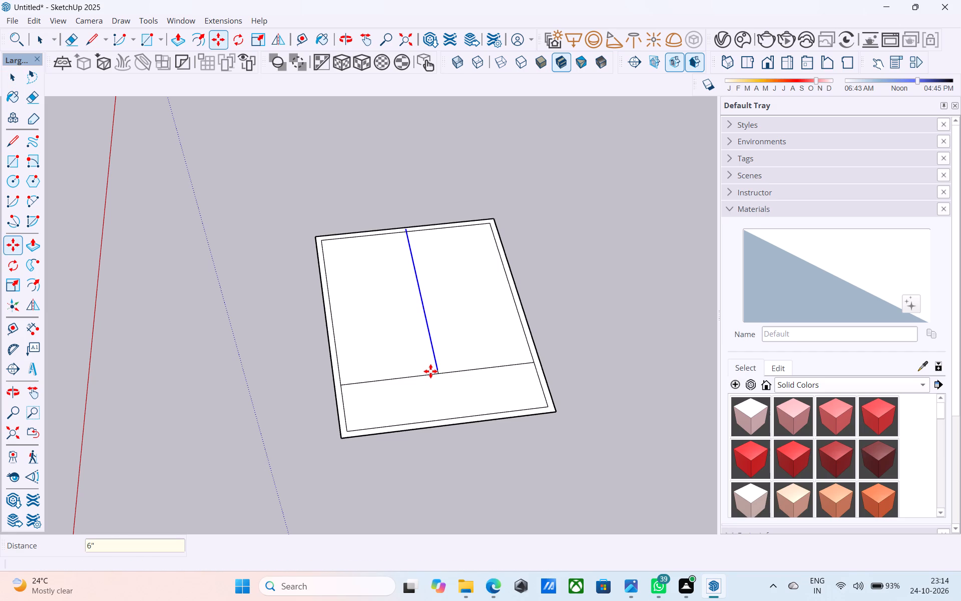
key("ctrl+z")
Copy the central dividing line 6" toward the red axis to mark the partition thickness.
key("space")
left_click(438, 371)
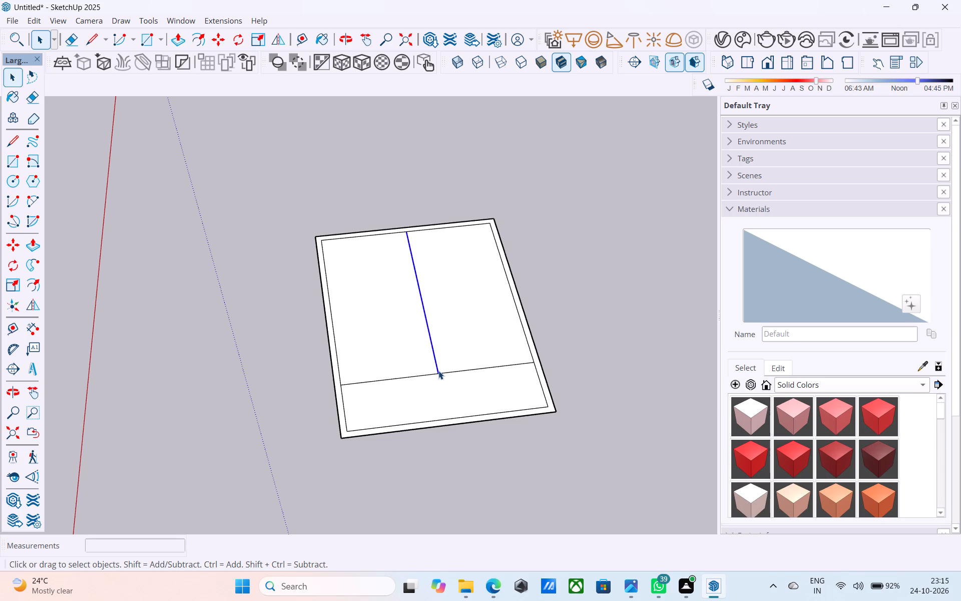
key("m")
left_click(437, 373)
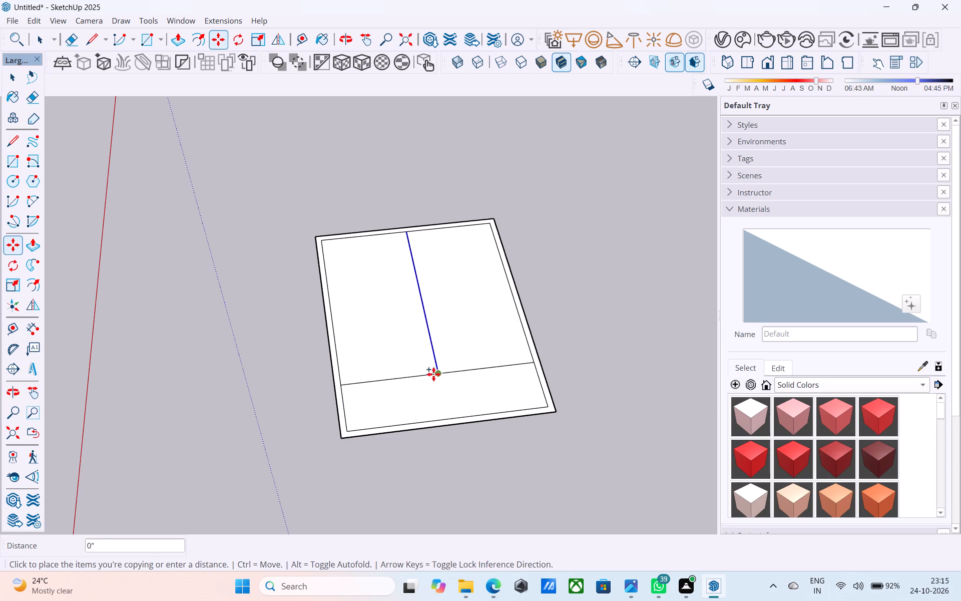
type("6\"")
key("Return")
key("space")
Copy the cross line's segment nearer the red axis a short distance toward the green axis, forming a second partition line.
left_click(426, 376)
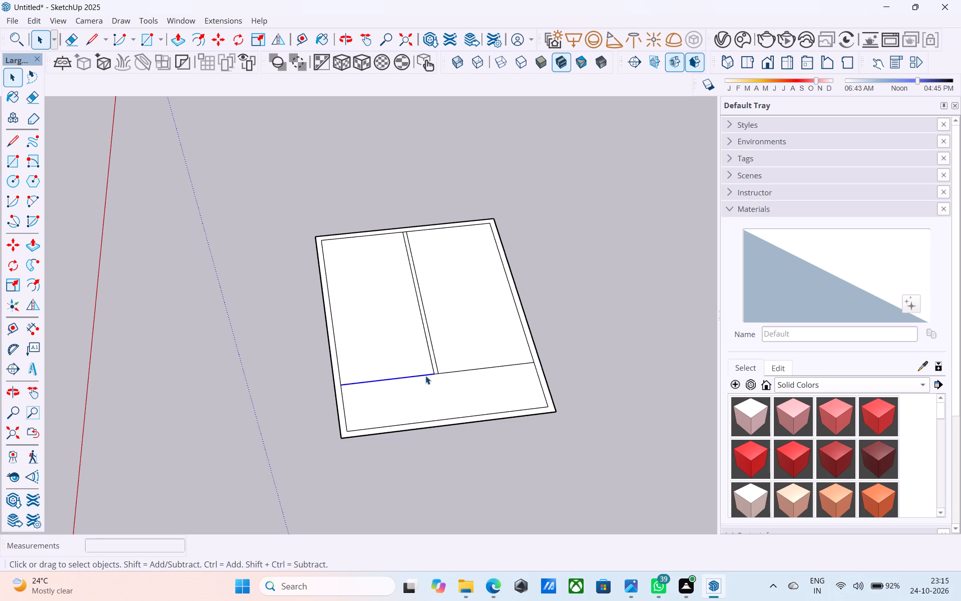
key("m")
scroll(425, 375, "up", 1)
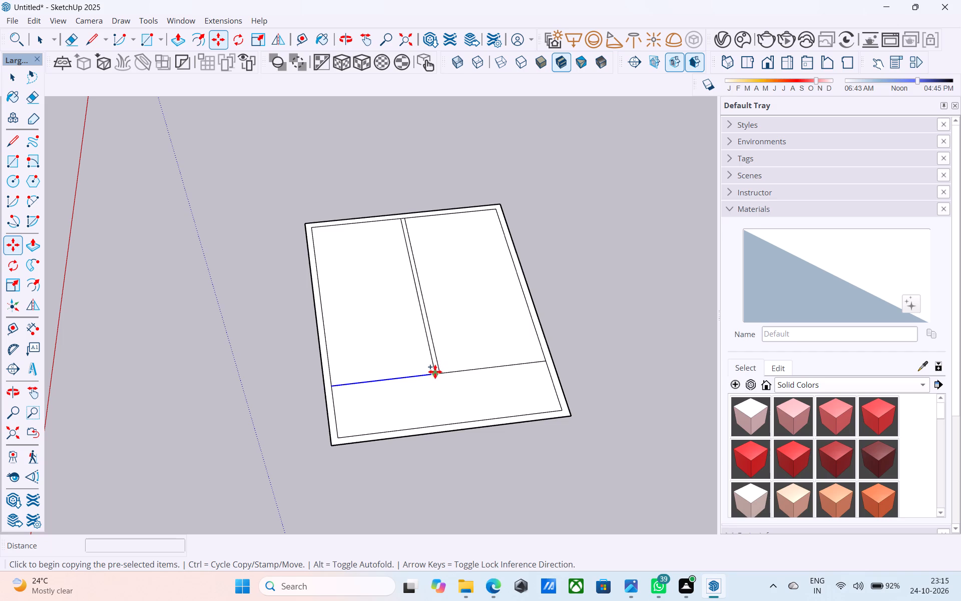
left_click(435, 372)
left_click(433, 365)
key("space")
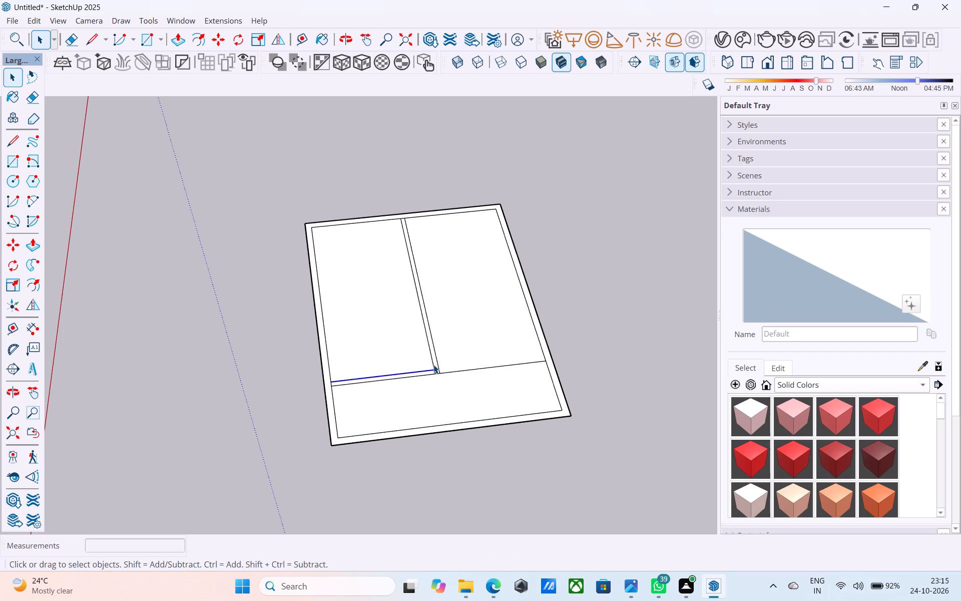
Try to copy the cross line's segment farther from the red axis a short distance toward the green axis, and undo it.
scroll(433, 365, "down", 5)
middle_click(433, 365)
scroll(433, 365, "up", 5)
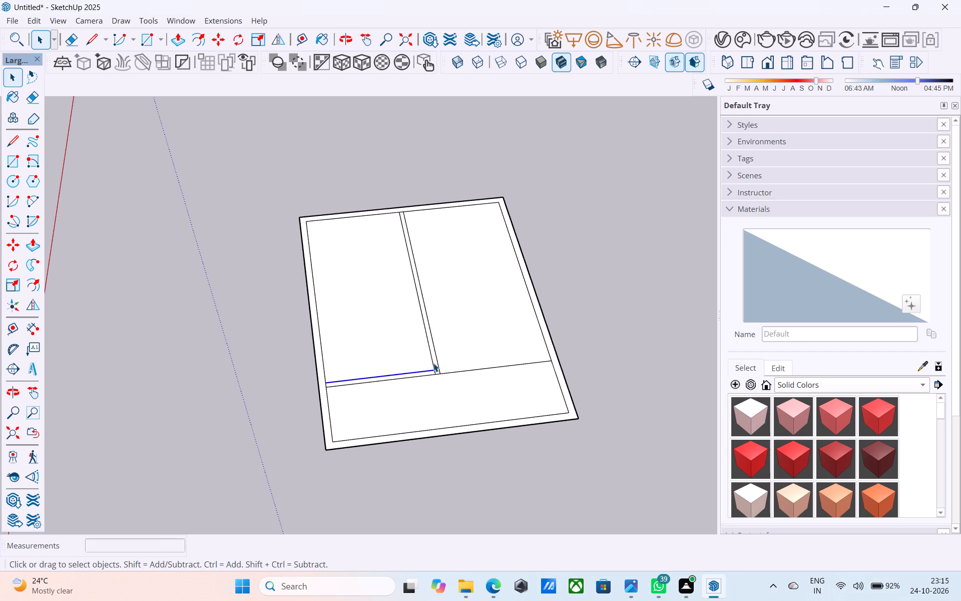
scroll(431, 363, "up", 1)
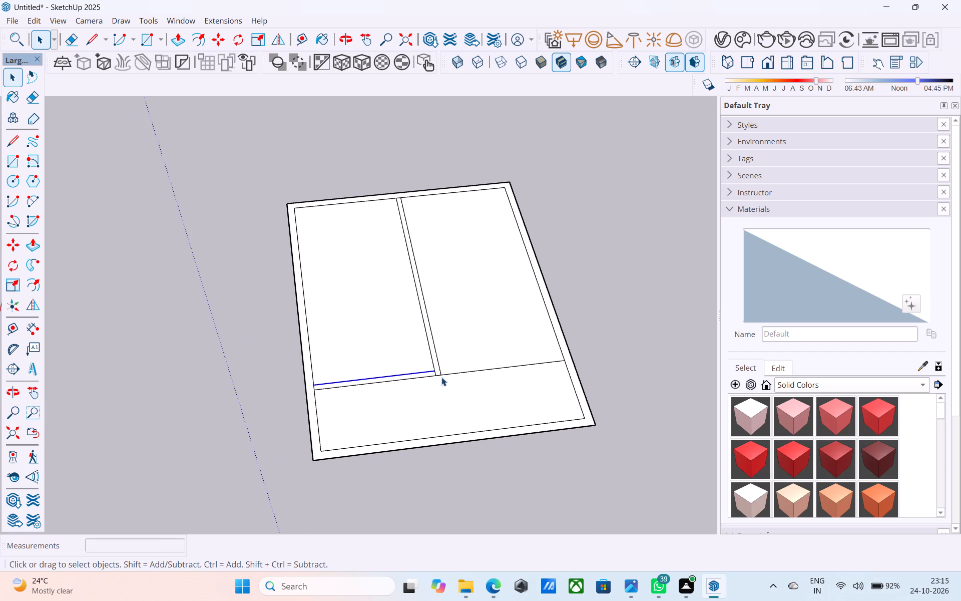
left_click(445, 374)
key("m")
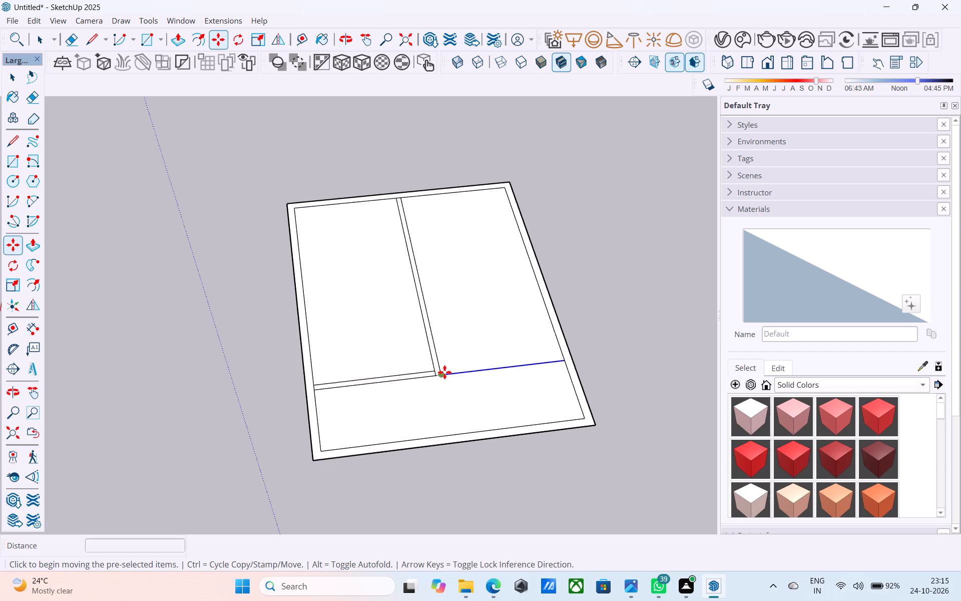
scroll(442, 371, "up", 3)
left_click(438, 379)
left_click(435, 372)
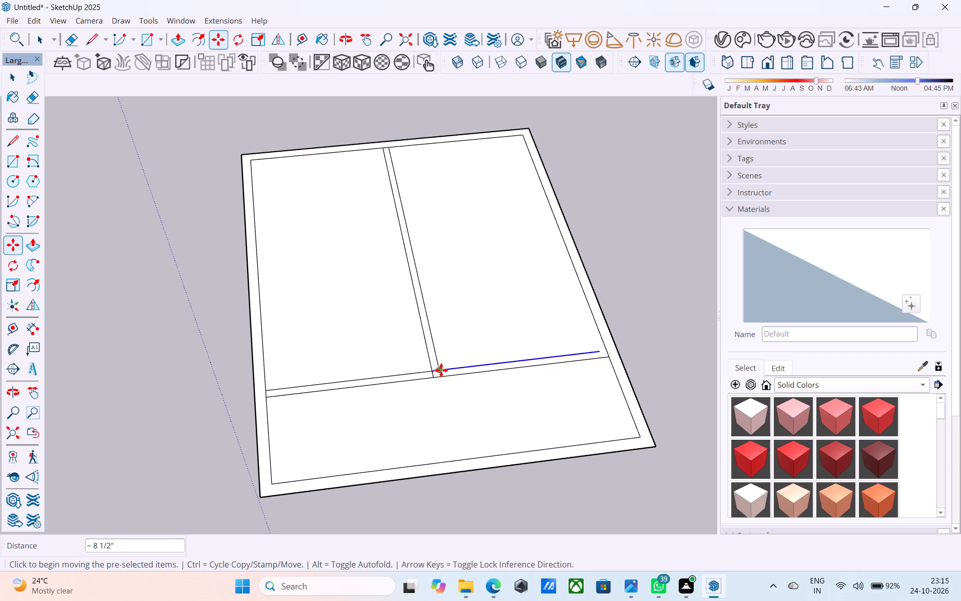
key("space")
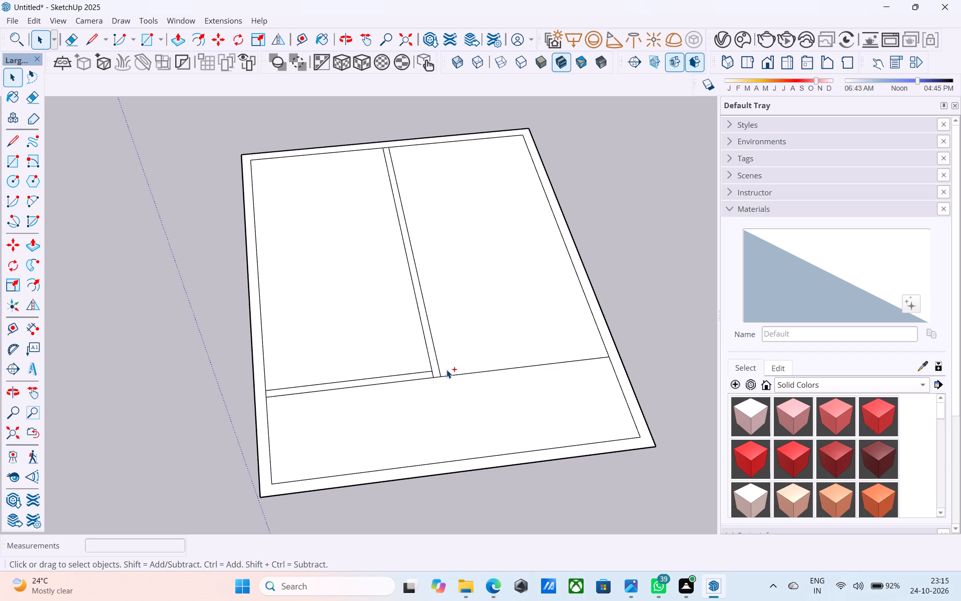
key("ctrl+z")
Copy the cross line's segment farther from the red axis 6" toward the green axis, forming a partition.
left_click(446, 375)
key("m")
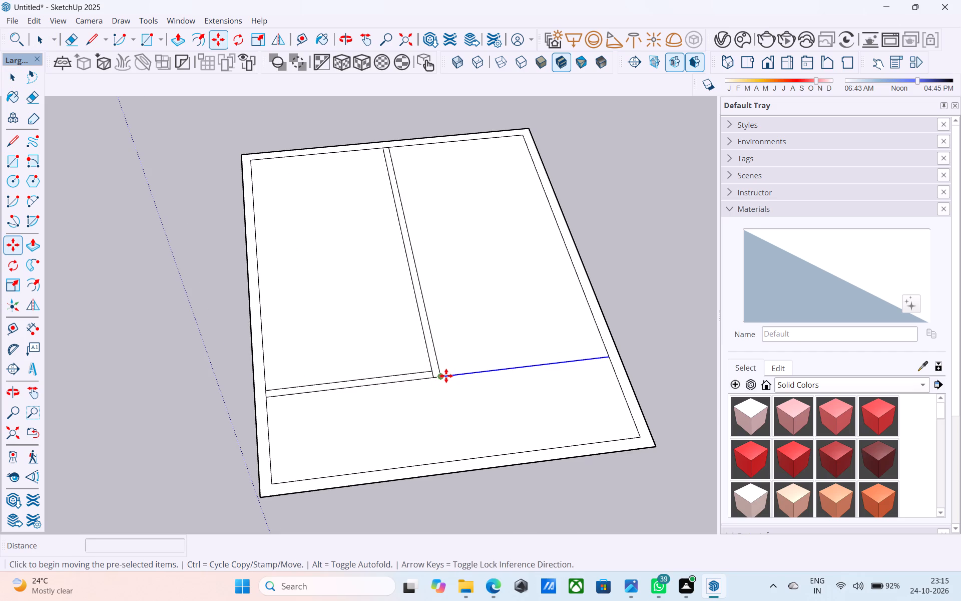
left_click(444, 376)
left_click(442, 367)
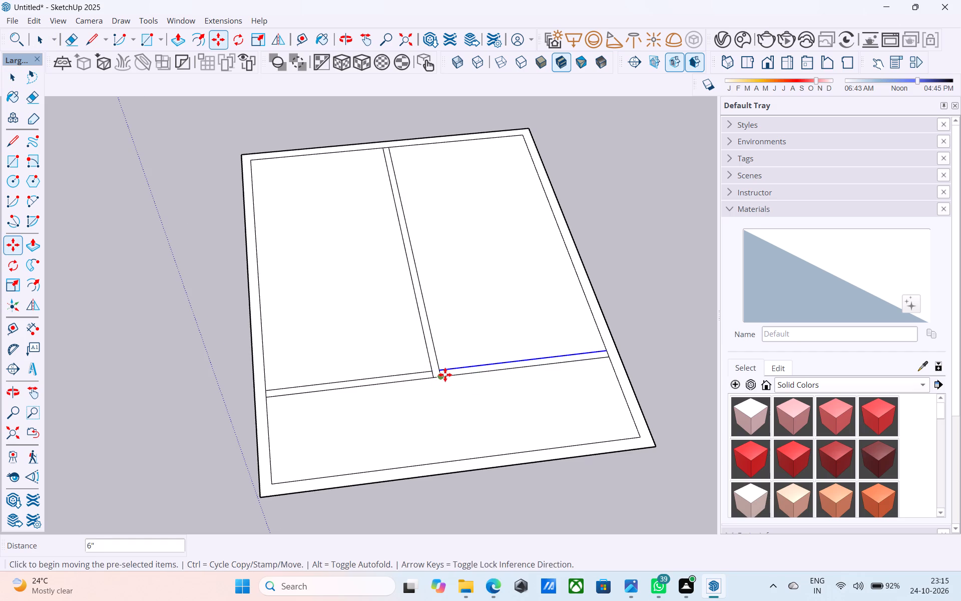
key("space")
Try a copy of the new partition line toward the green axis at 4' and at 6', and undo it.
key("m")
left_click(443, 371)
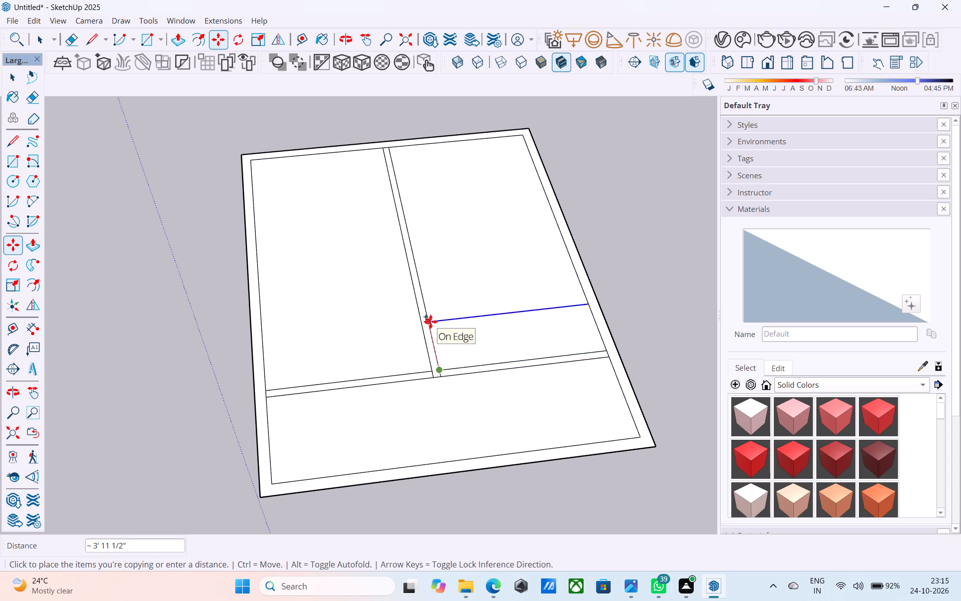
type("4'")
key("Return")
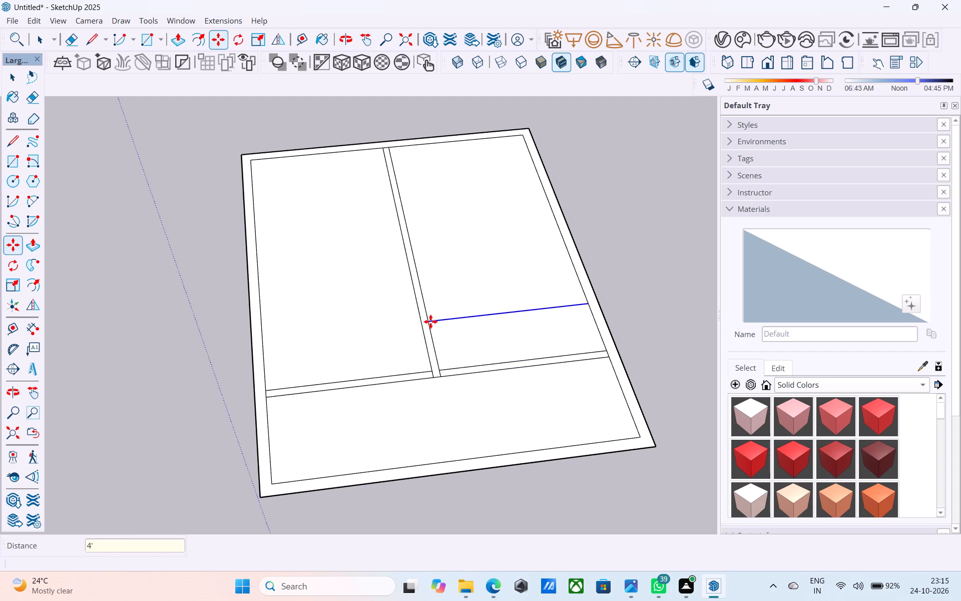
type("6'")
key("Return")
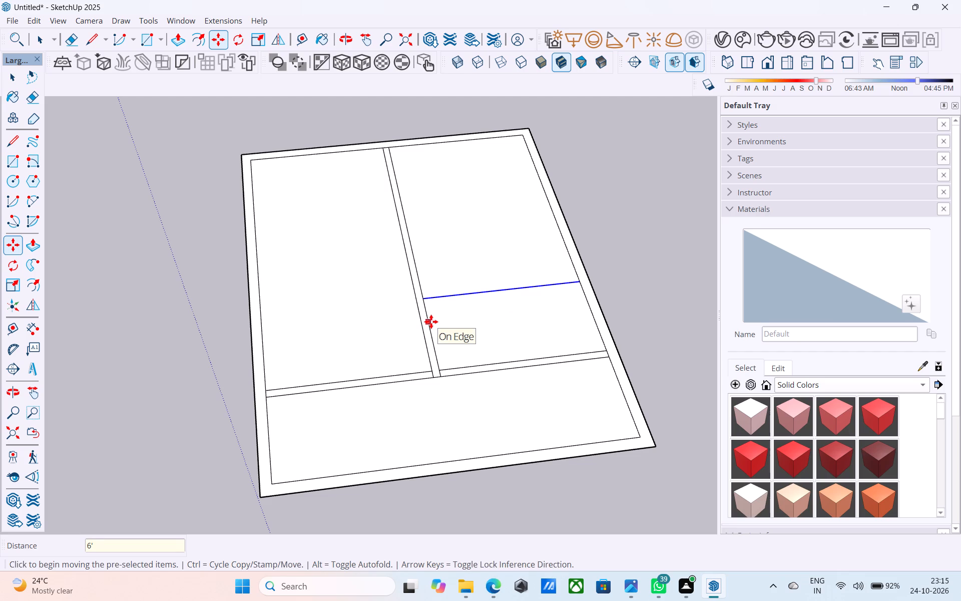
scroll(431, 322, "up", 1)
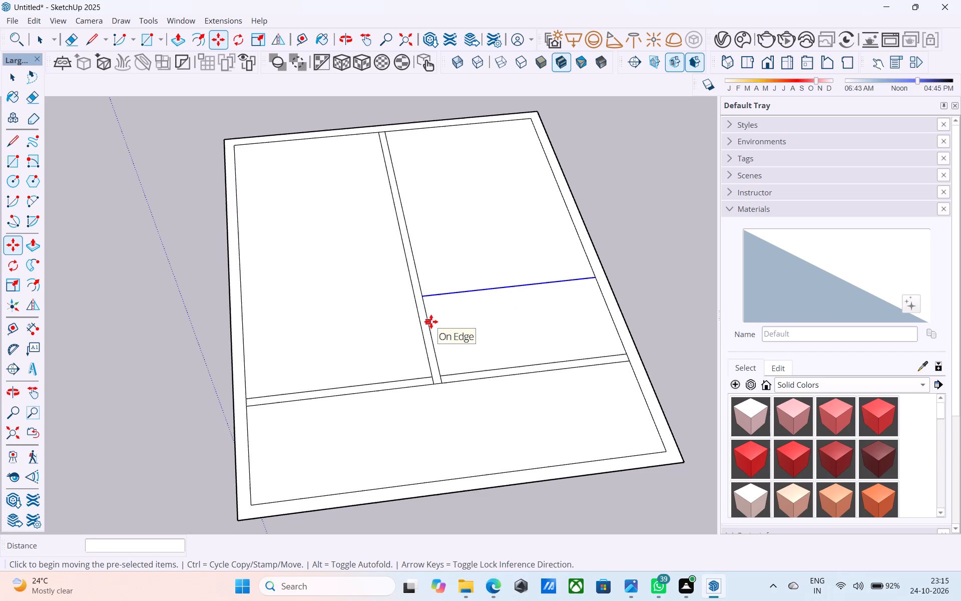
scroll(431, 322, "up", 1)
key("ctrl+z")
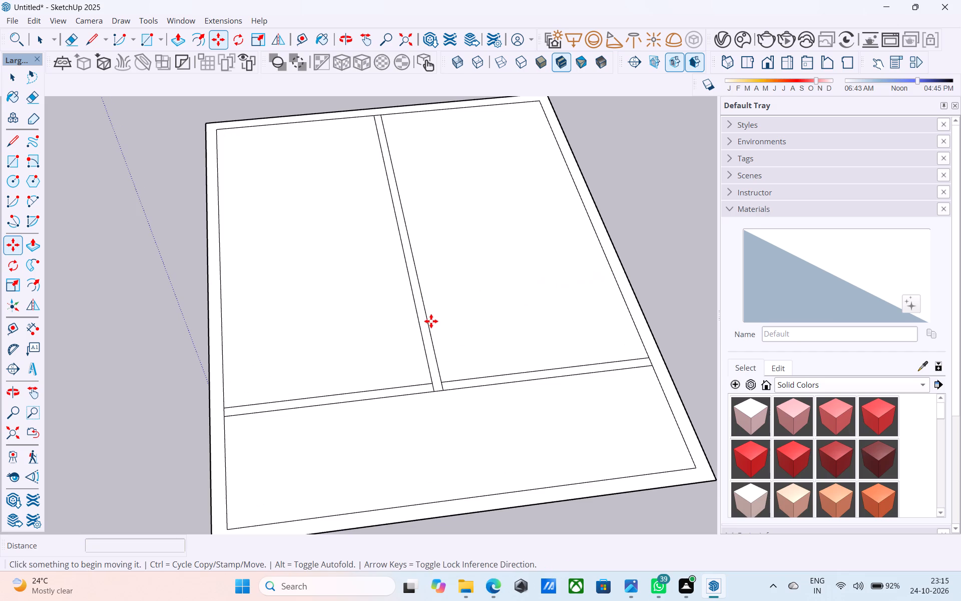
Copy the partition line in the room farther from the red axis 4' toward the green axis.
left_click(451, 382)
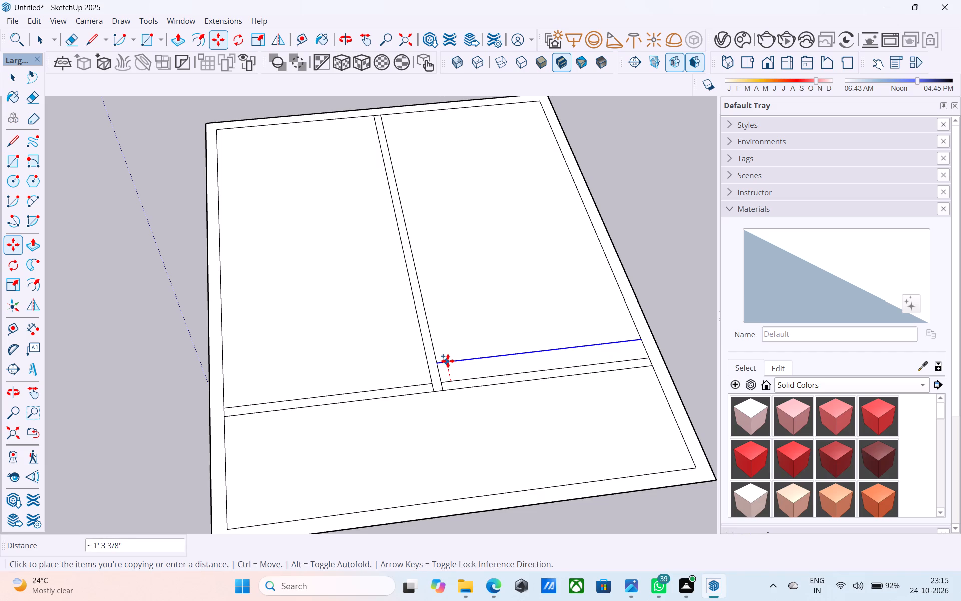
type("4'")
key("Return")
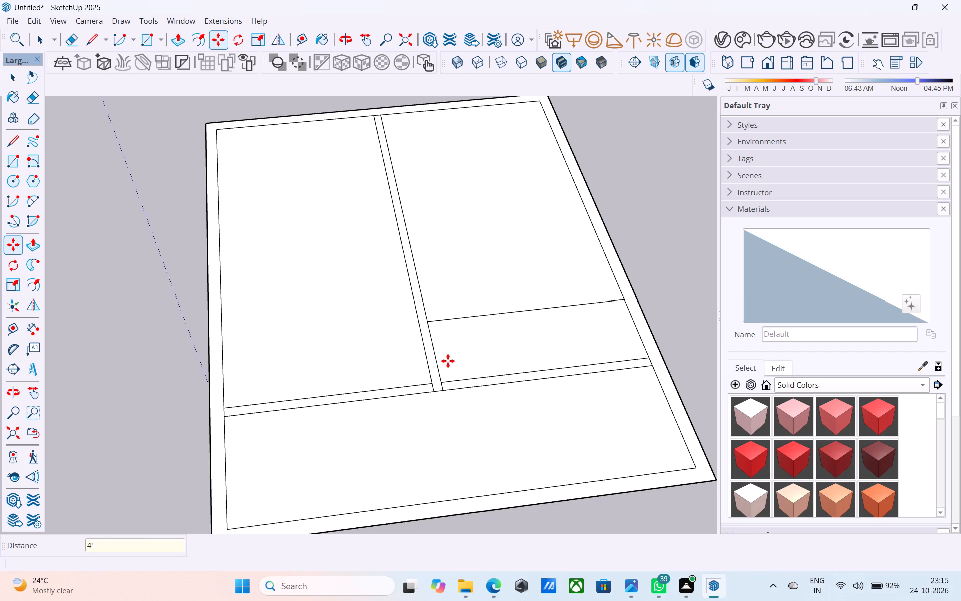
Copy the 4' offset line 6" back toward the cross partition to mark the new partition's thickness.
left_click(452, 321)
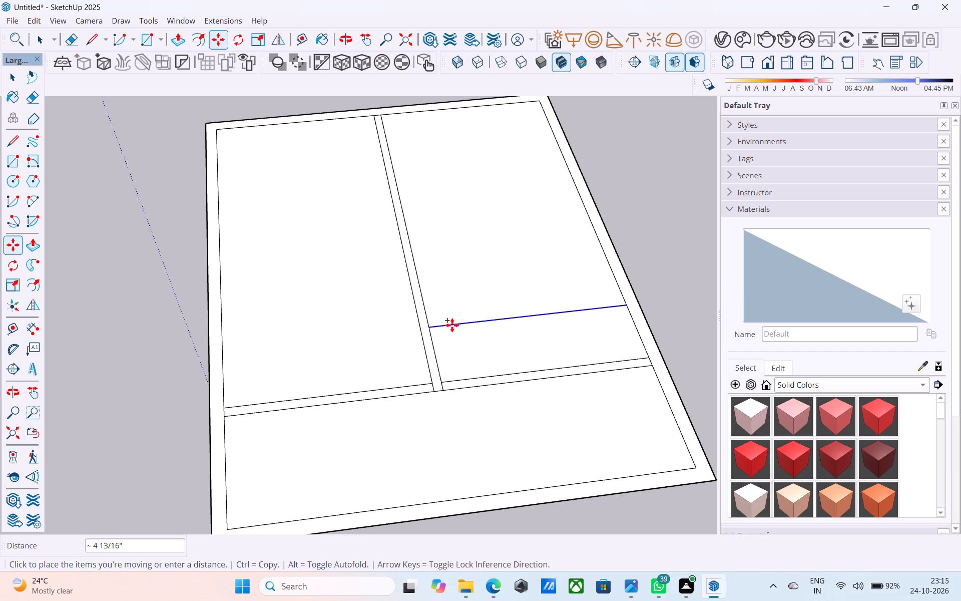
type("6\"")
key("Return")
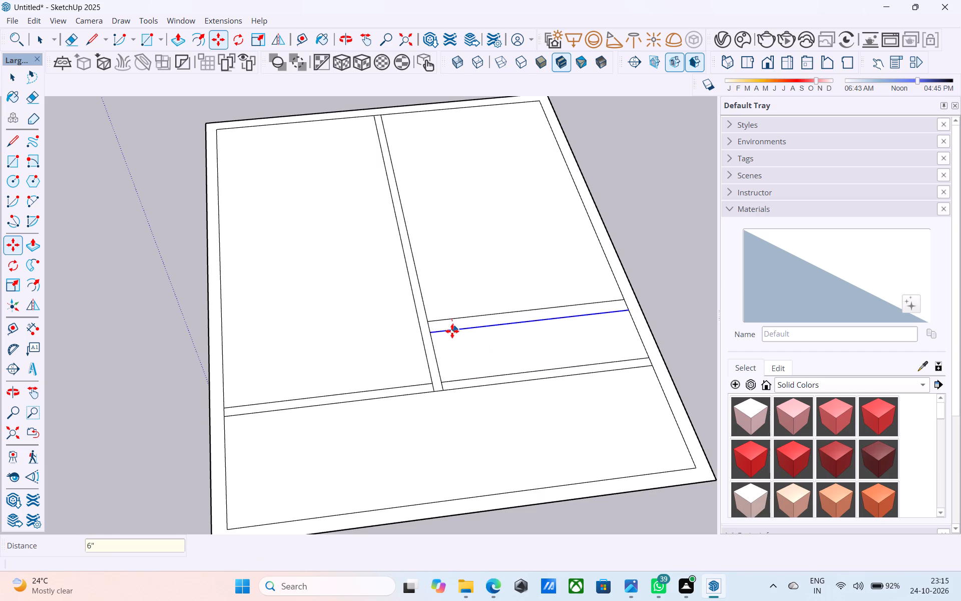
key("space")
Draw an 11' 3" line from the midpoint of the central partition to the outer wall's inner edge nearest the red axis.
scroll(452, 328, "down", 6)
middle_click_drag(442, 363, 411, 346)
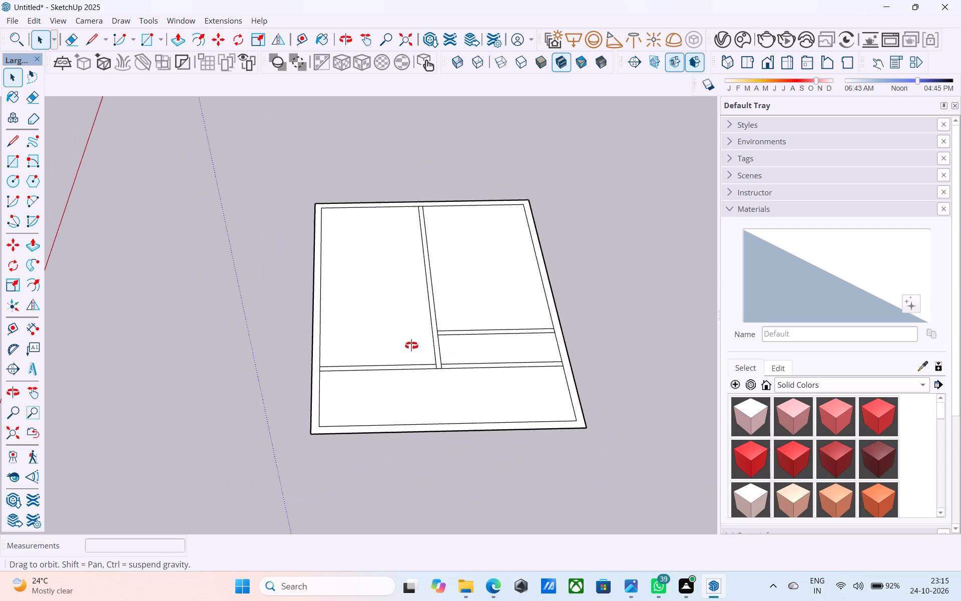
middle_click_drag(411, 346, 467, 358)
middle_click_drag(467, 358, 476, 364, "shift")
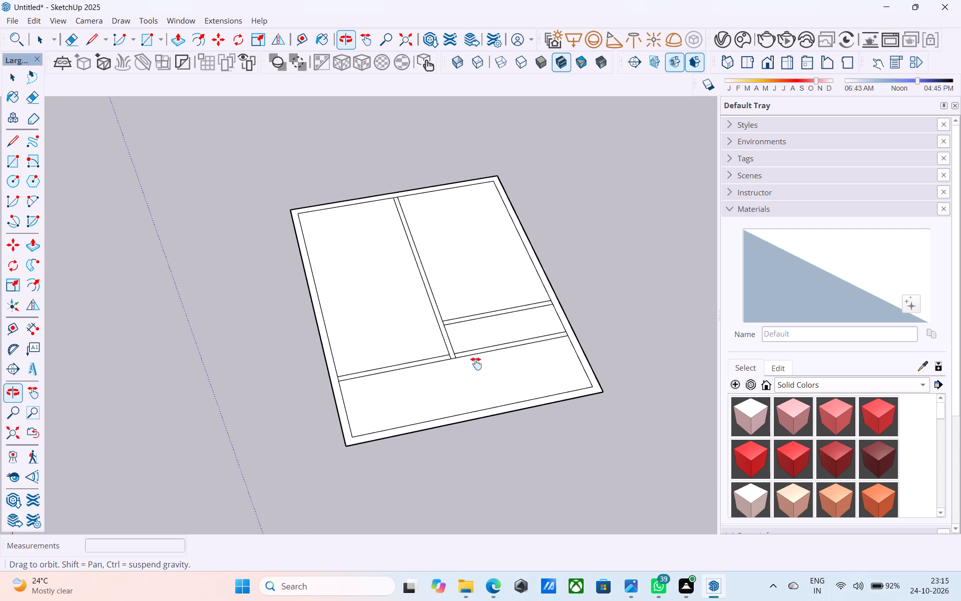
middle_click_drag(476, 364, 478, 365, "shift")
middle_click_drag(349, 390, 359, 440, "shift")
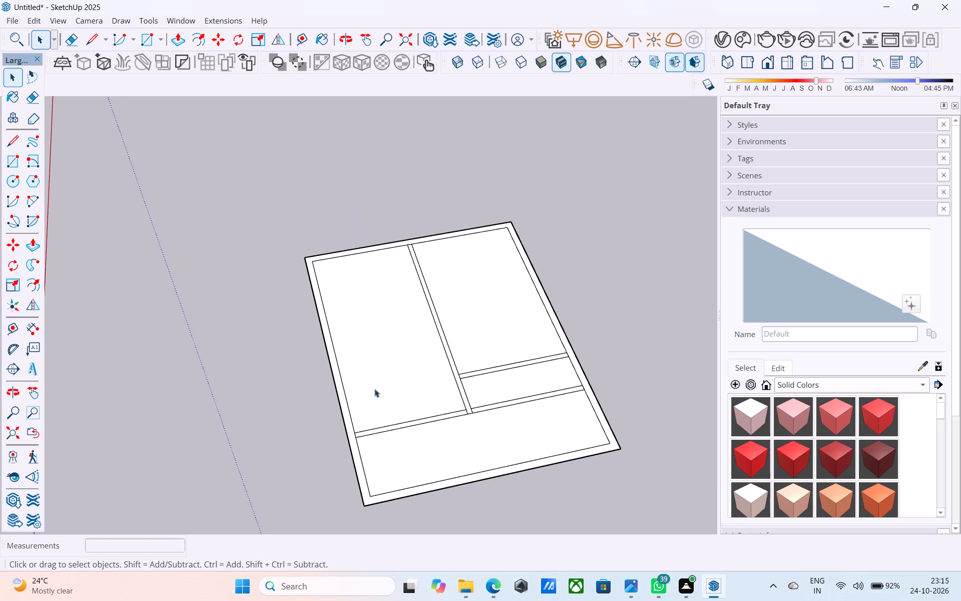
key("l")
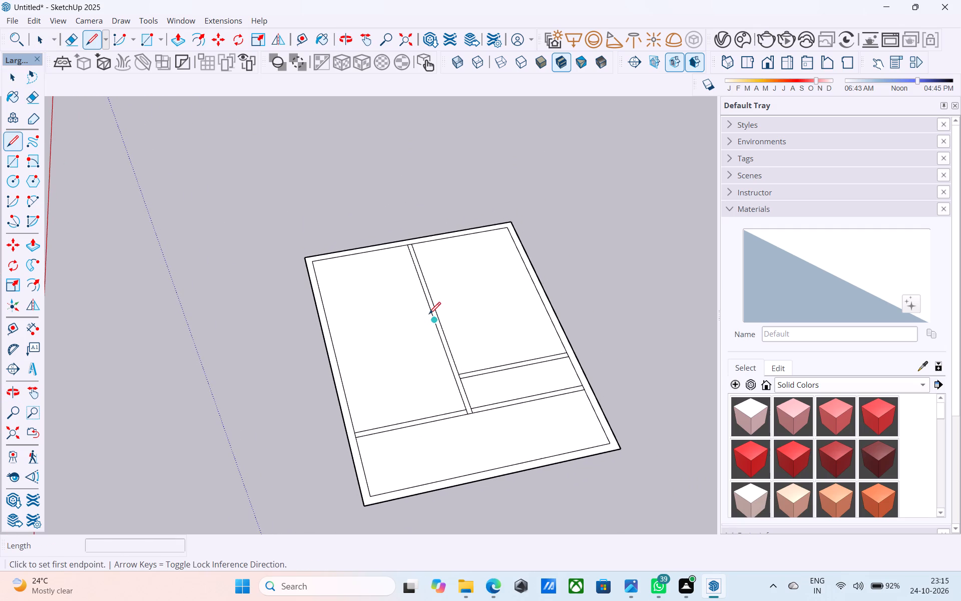
left_click(433, 318)
left_click(332, 339)
key("space")
Copy the 11' 3" dividing line 6" toward the cross partition to mark the partition thickness.
left_click(430, 319)
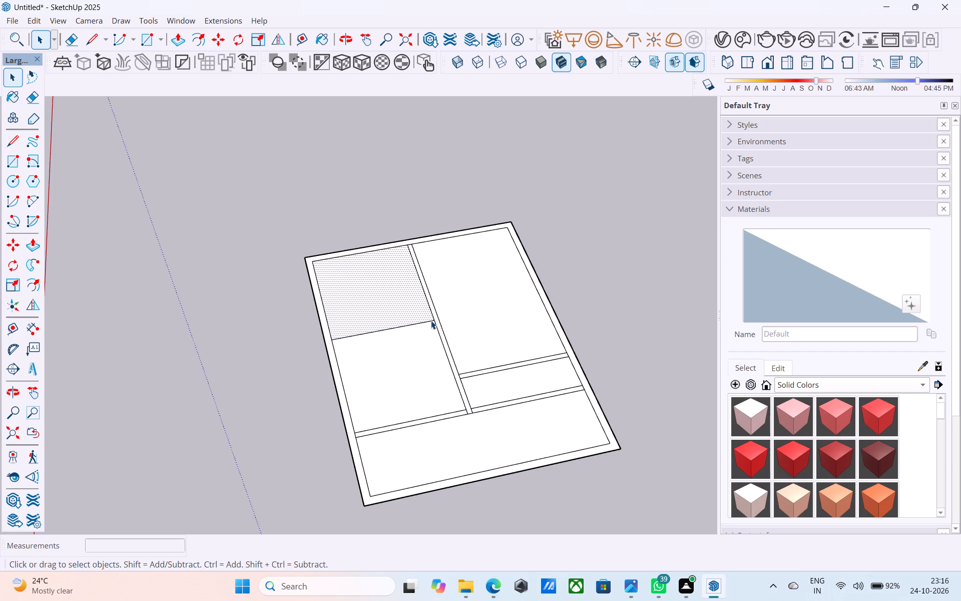
left_click(433, 323)
left_click(429, 323)
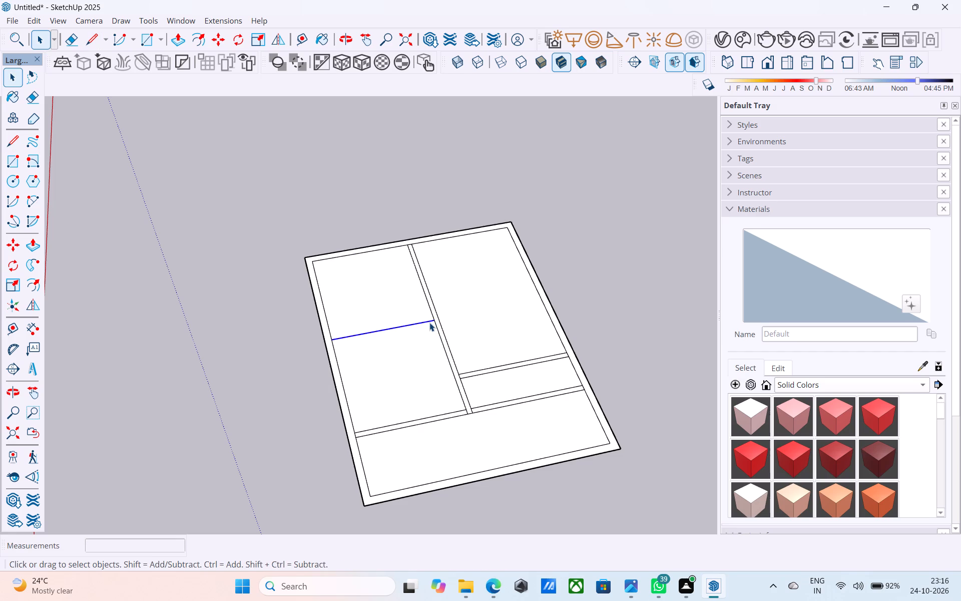
key("m")
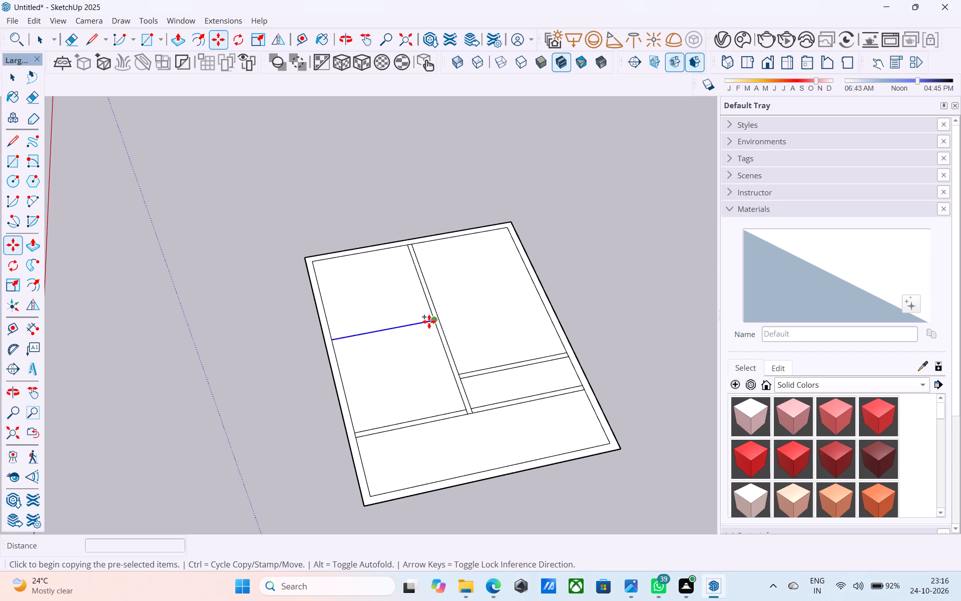
scroll(429, 320, "up", 3)
left_click(434, 323)
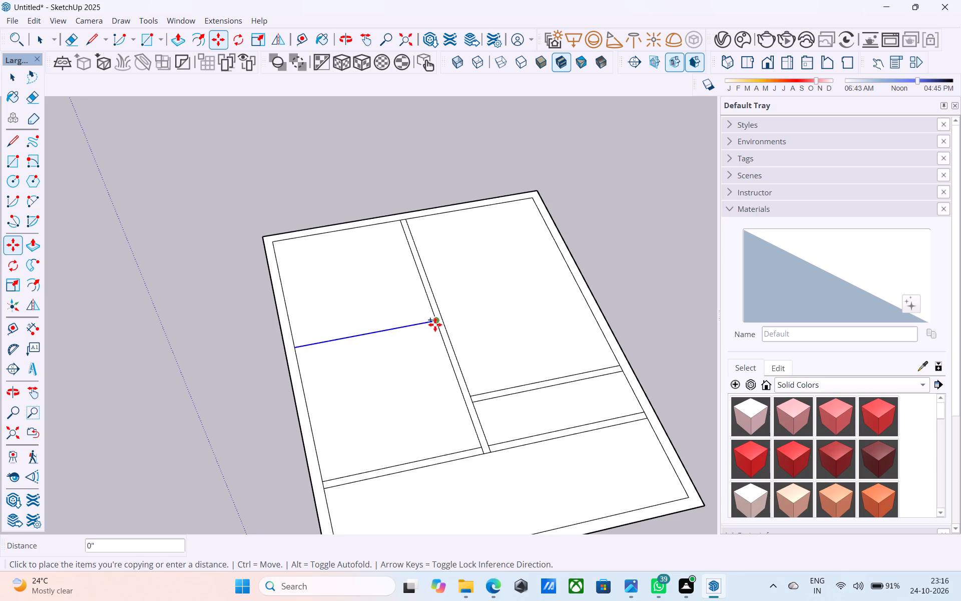
left_click(439, 330)
key("space")
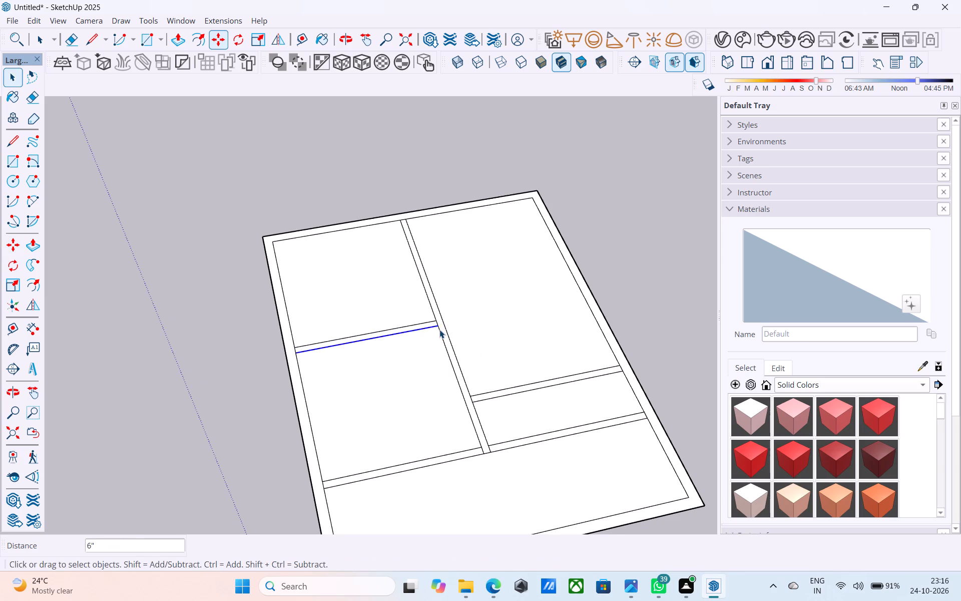
scroll(432, 329, "down", 4)
key("space")
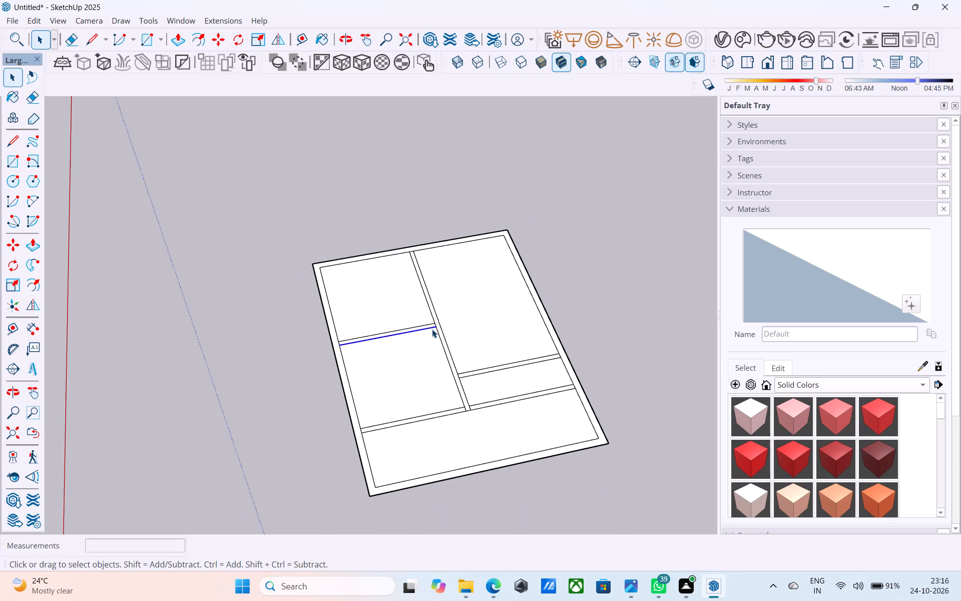
Save the model in the Downloads folder as "i pro 76f".
scroll(431, 328, "down", 1)
key("ctrl+s")
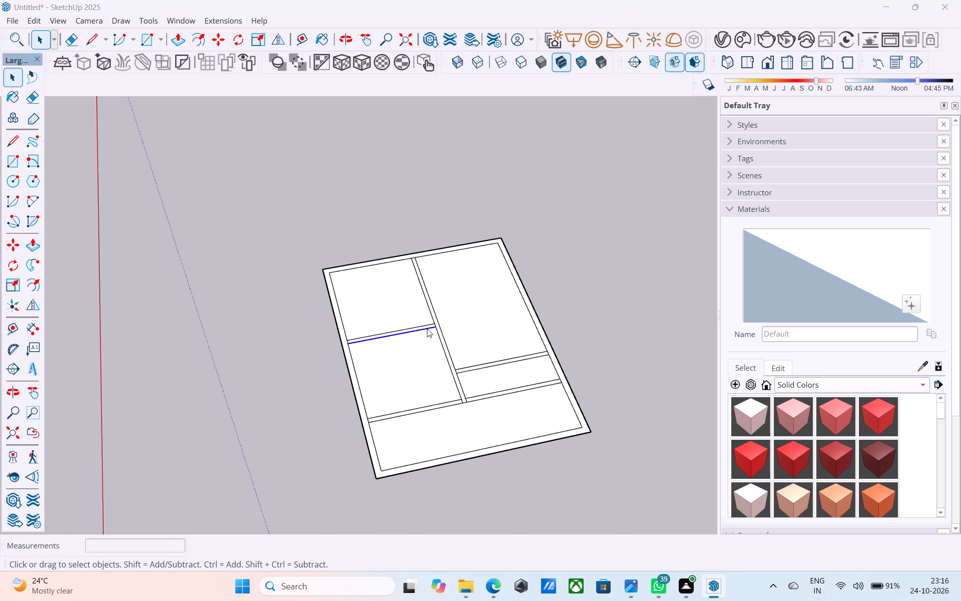
left_click(261, 438)
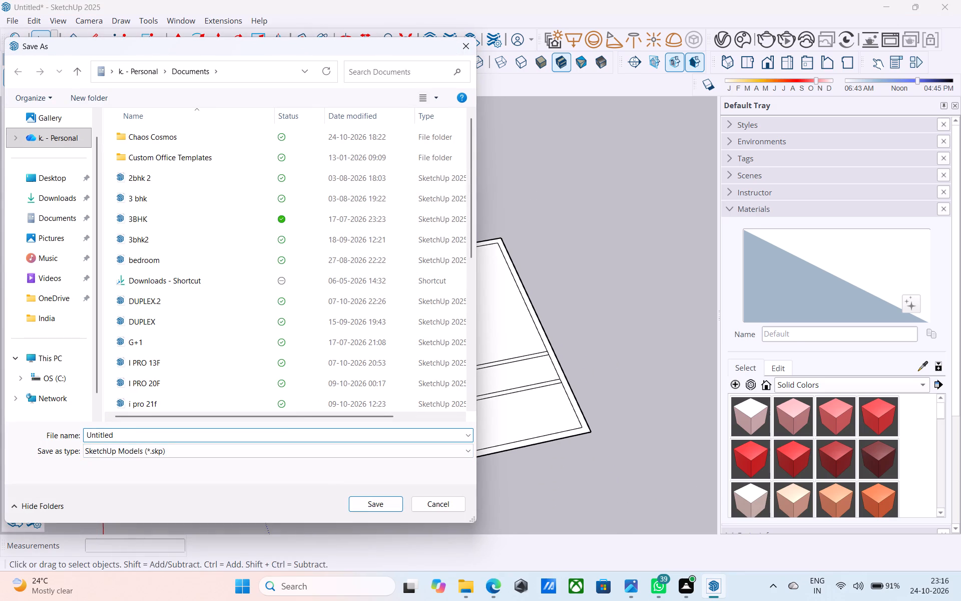
key("BackSpace")
key("BackSpace")
key("BackSpace")
key("BackSpace")
key("BackSpace")
key("BackSpace")
key("BackSpace")
key("BackSpace")
key("BackSpace")
key("BackSpace")
key("BackSpace")
key("BackSpace")
key("BackSpace")
key("BackSpace")
key("space")
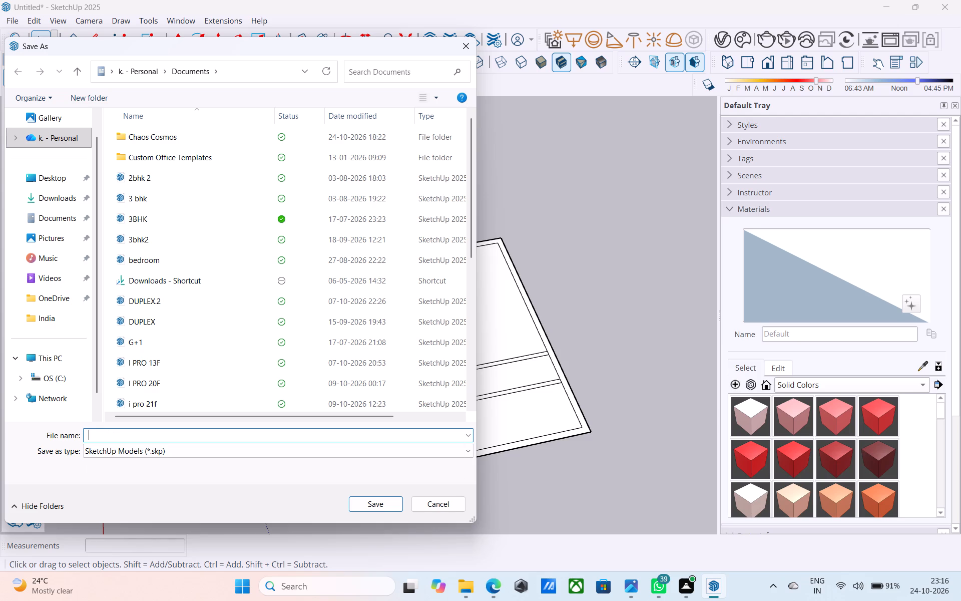
type("i")
key("space")
type("pron")
key("BackSpace")
key("space")
left_click(75, 204)
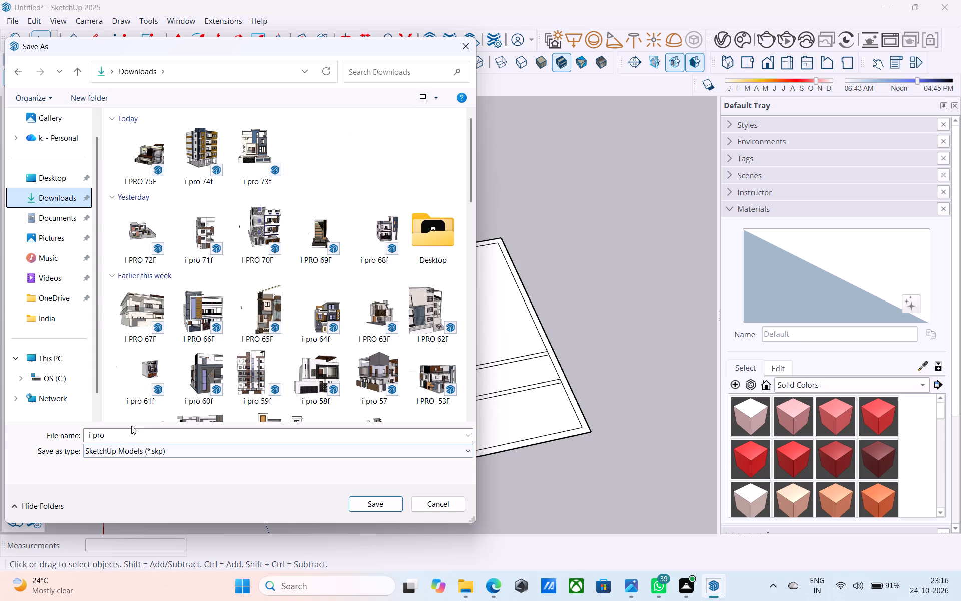
left_click(131, 431)
left_click(142, 437)
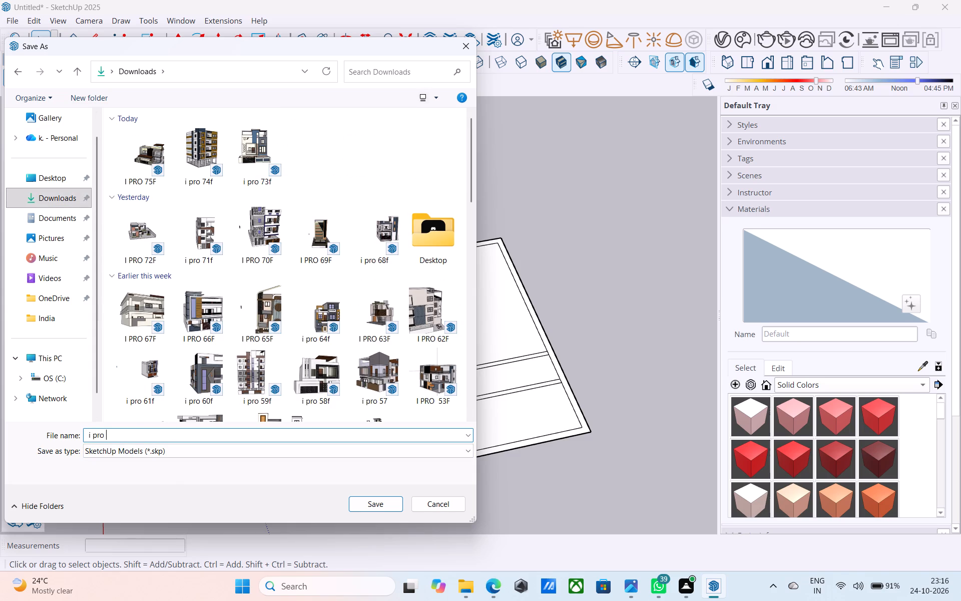
type("76")
key("f")
left_click(375, 500)
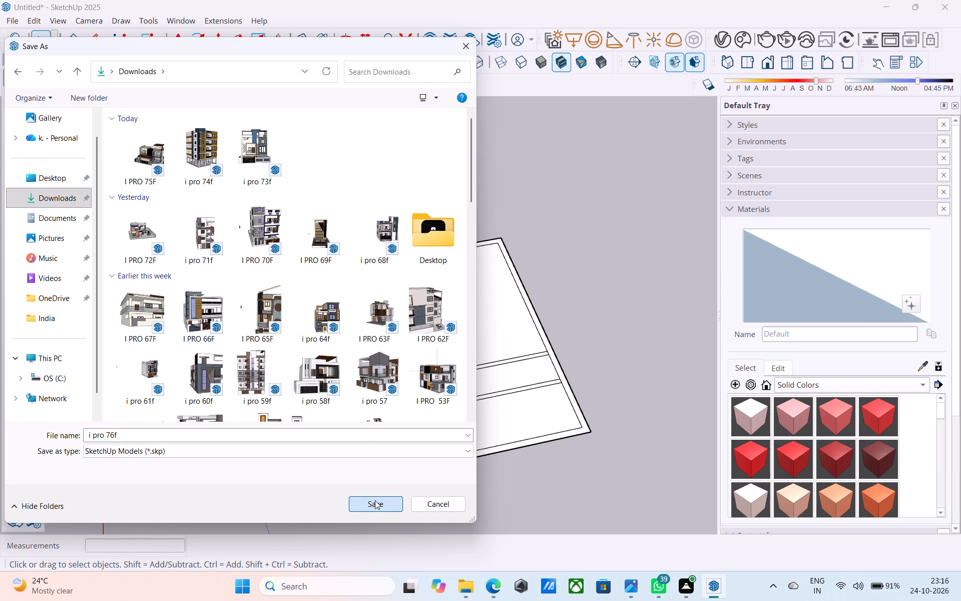
Erase the short segments crossing the cross partition where the central partition joins it and where it meets the outer wall nearest the red axis.
scroll(261, 332, "down", 5)
middle_click_drag(337, 385, 309, 377)
scroll(327, 371, "up", 2)
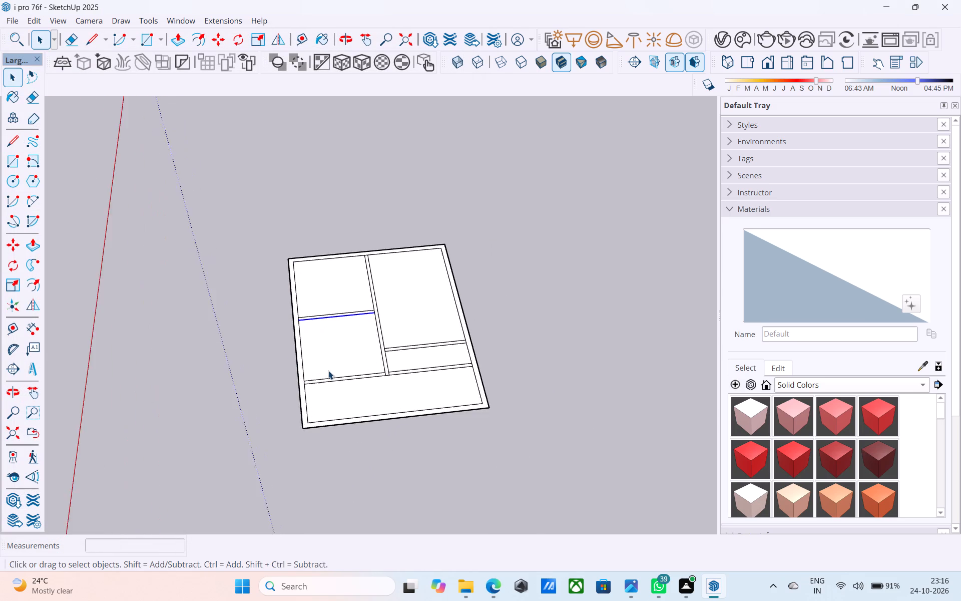
scroll(328, 371, "up", 3)
scroll(328, 371, "down", 4)
middle_click_drag(328, 371, 340, 415)
scroll(340, 420, "down", 1)
scroll(336, 406, "up", 4)
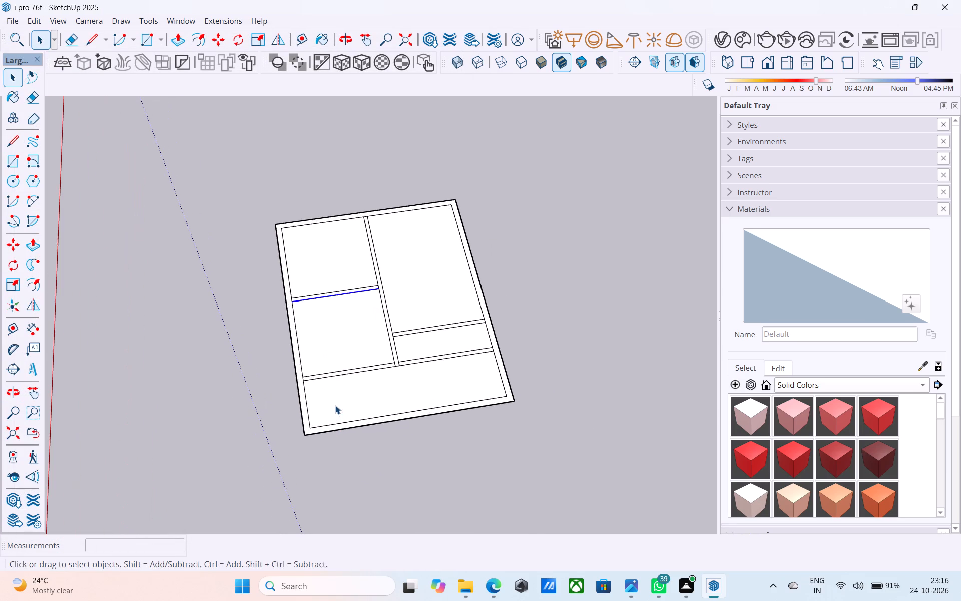
scroll(444, 366, "up", 1)
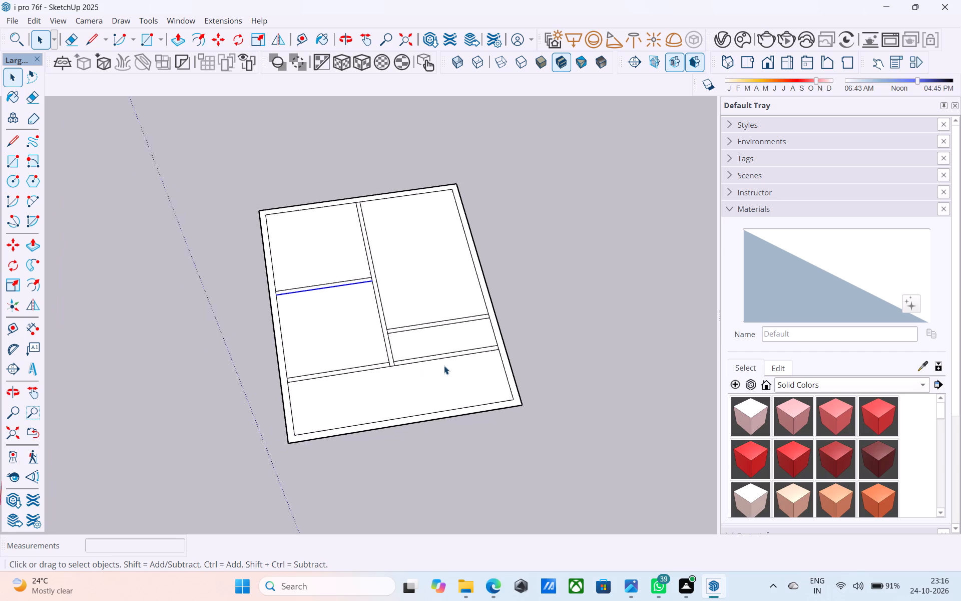
scroll(444, 366, "up", 5)
scroll(342, 361, "up", 6)
key("e")
left_click(382, 370)
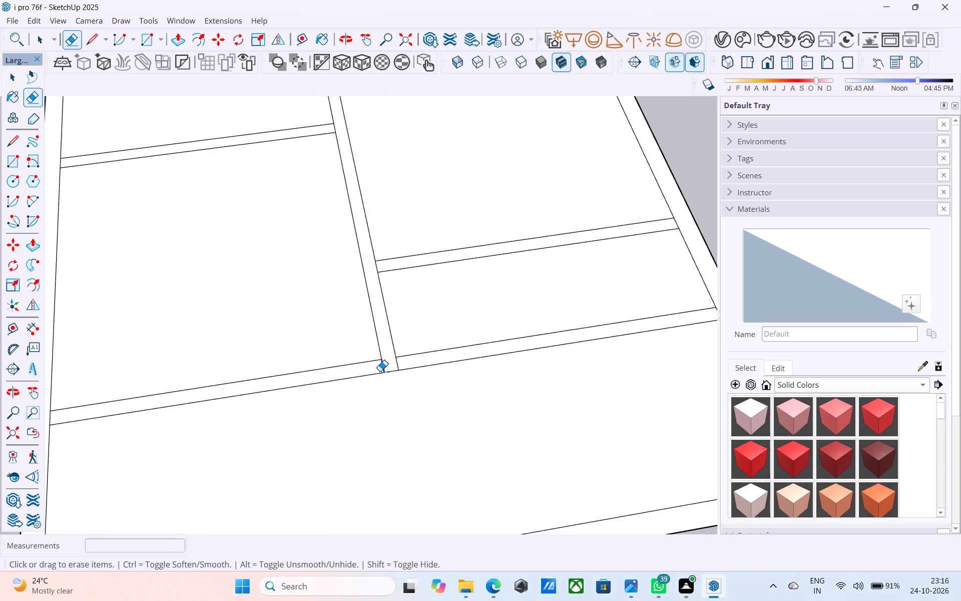
left_click(400, 365)
scroll(374, 373, "down", 6)
scroll(165, 404, "up", 1)
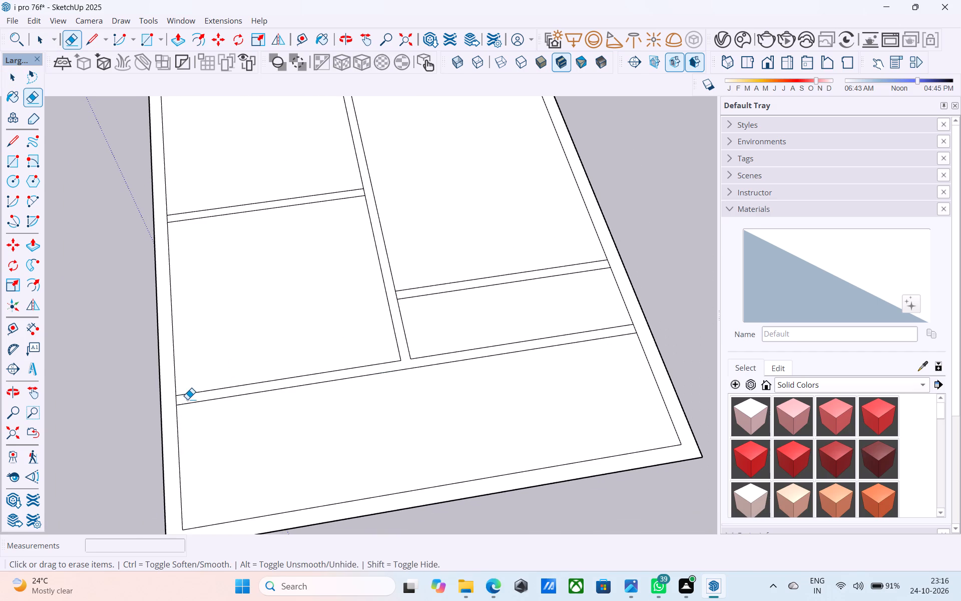
left_click_drag(181, 400, 173, 403)
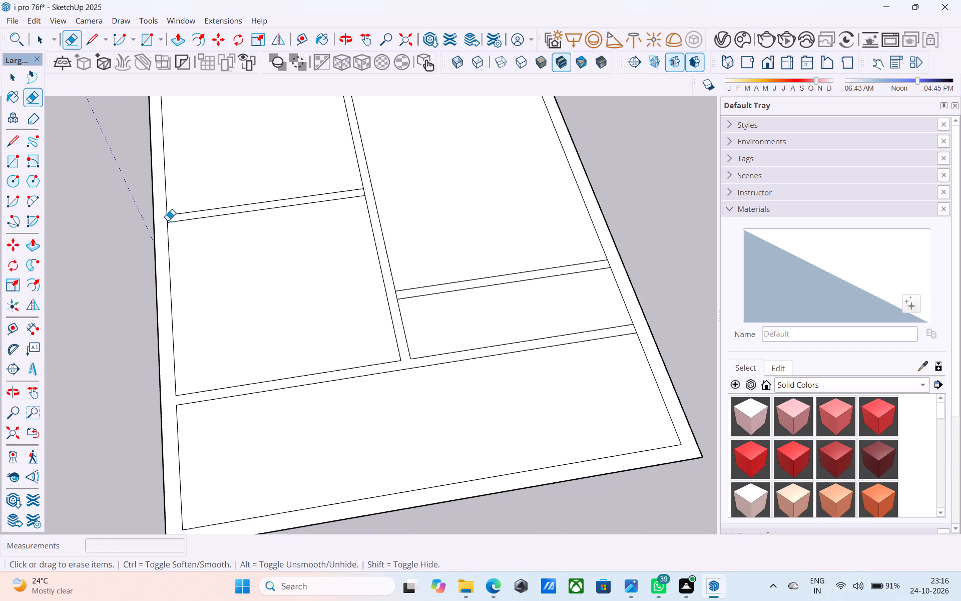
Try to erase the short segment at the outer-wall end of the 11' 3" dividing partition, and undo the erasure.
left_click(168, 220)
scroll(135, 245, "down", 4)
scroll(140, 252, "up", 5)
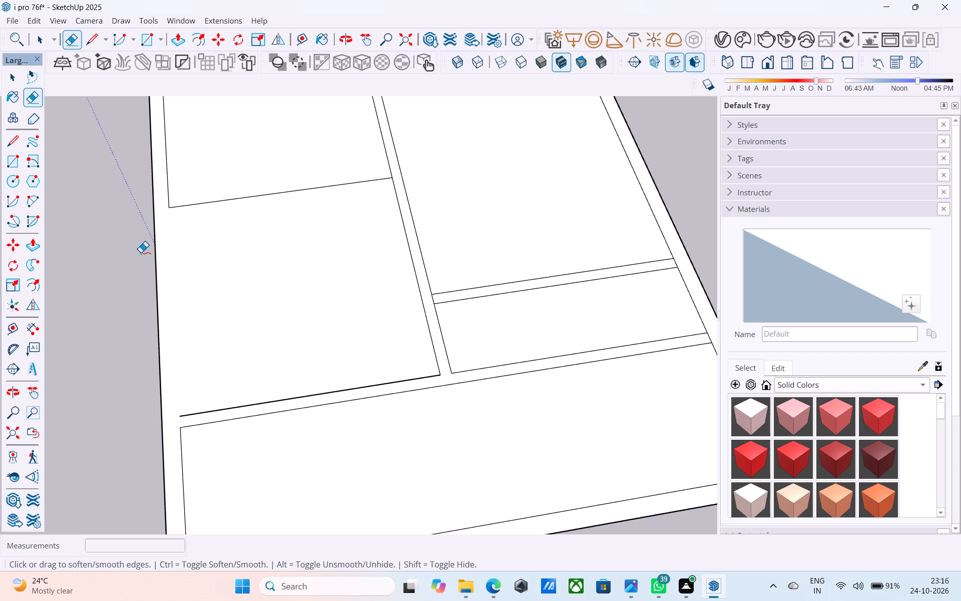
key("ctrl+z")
Erase the short segments closing both ends of the 11' 3" dividing partition, at the outer wall and at the central partition.
scroll(177, 219, "up", 5)
left_click(166, 209)
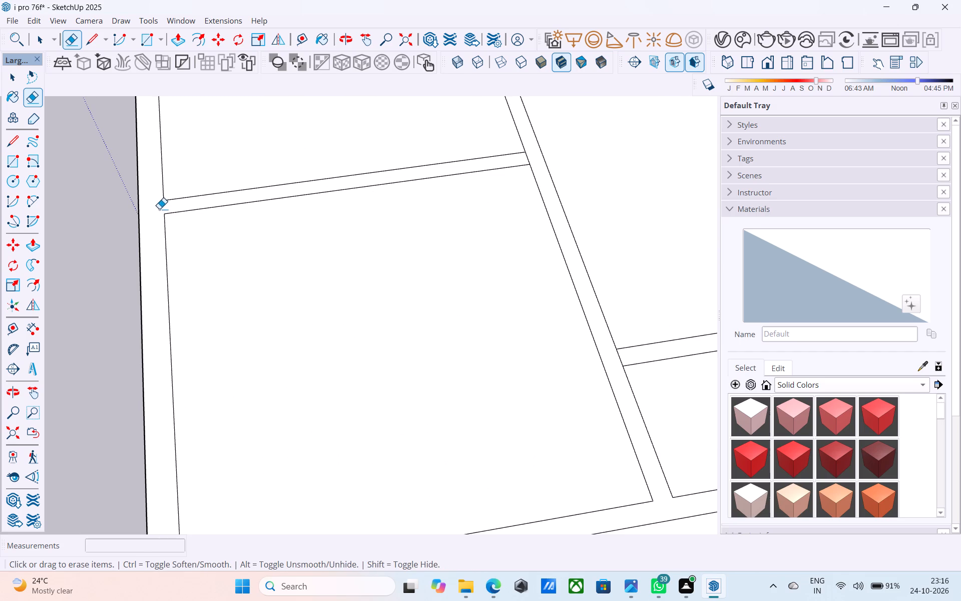
left_click(529, 158)
scroll(471, 178, "down", 16)
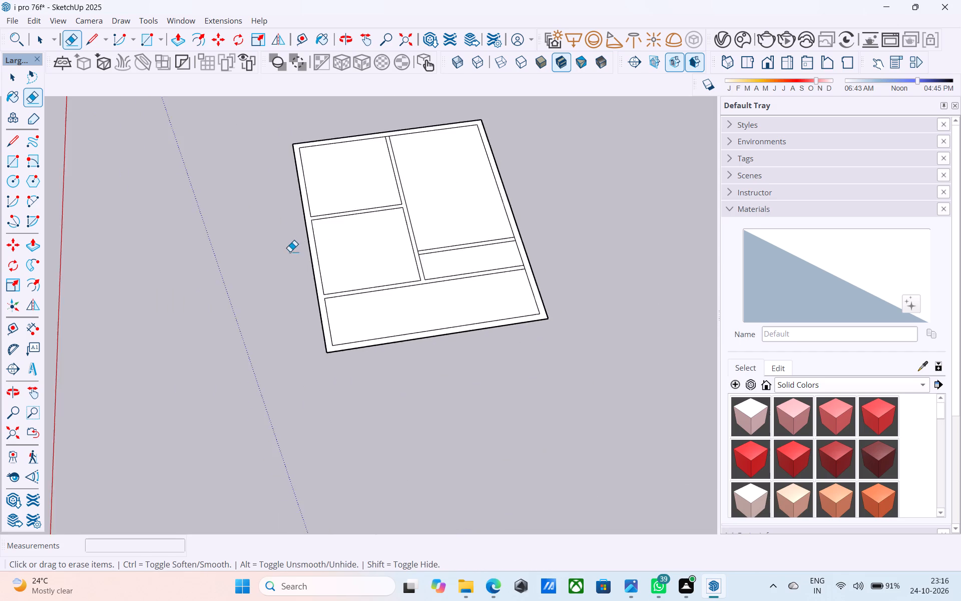
Erase the remaining segments closing the narrow room's partition, the cross partition's far end and the central partition's outer-wall end.
scroll(482, 255, "up", 12)
left_click(500, 225)
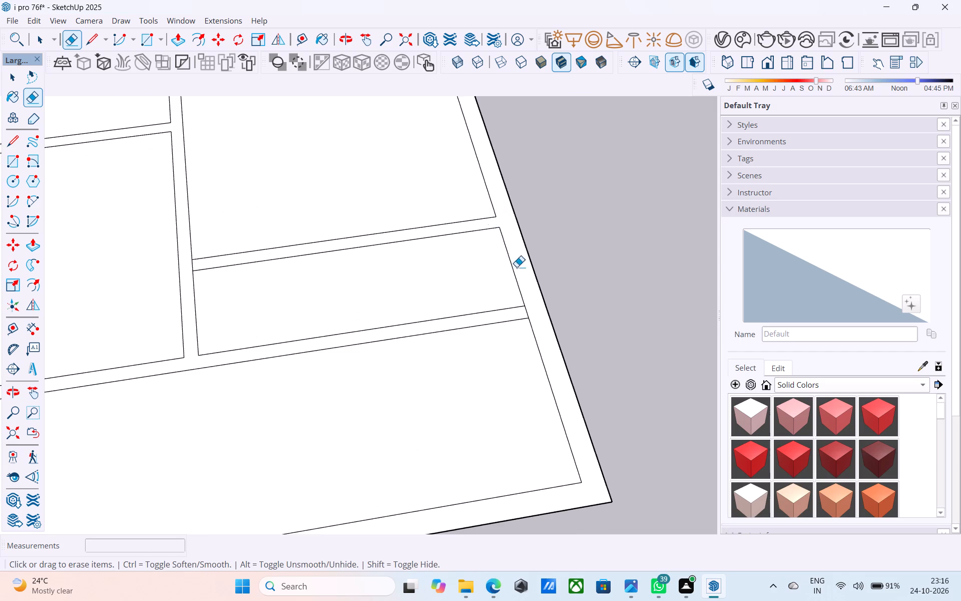
left_click_drag(530, 310, 516, 318)
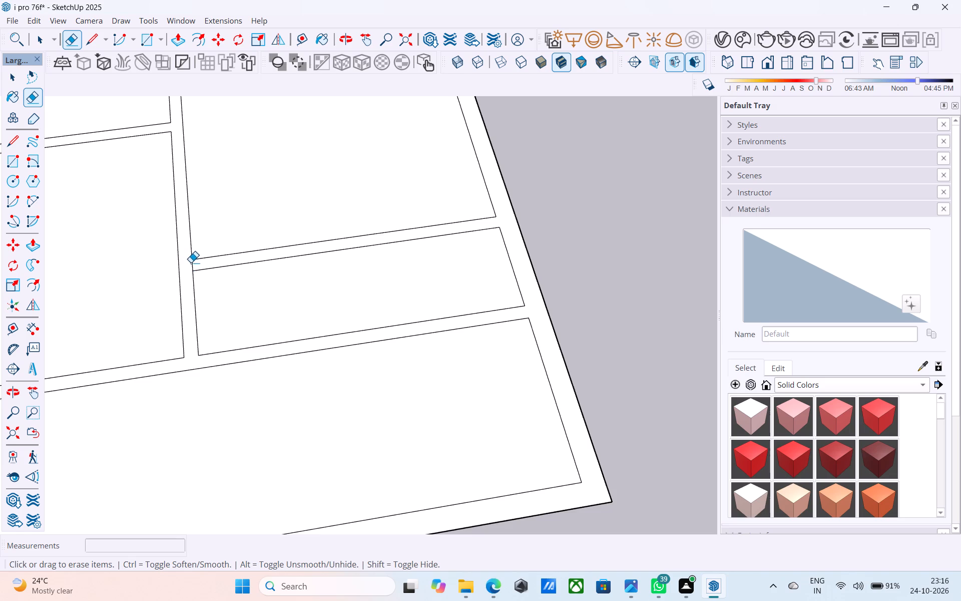
left_click(192, 263)
scroll(257, 303, "down", 6)
middle_click(266, 313)
scroll(269, 317, "down", 10)
scroll(241, 204, "up", 13)
left_click_drag(230, 217, 229, 226)
scroll(226, 227, "down", 10)
middle_click(226, 227)
key("space")
scroll(249, 200, "up", 1)
scroll(249, 200, "down", 2)
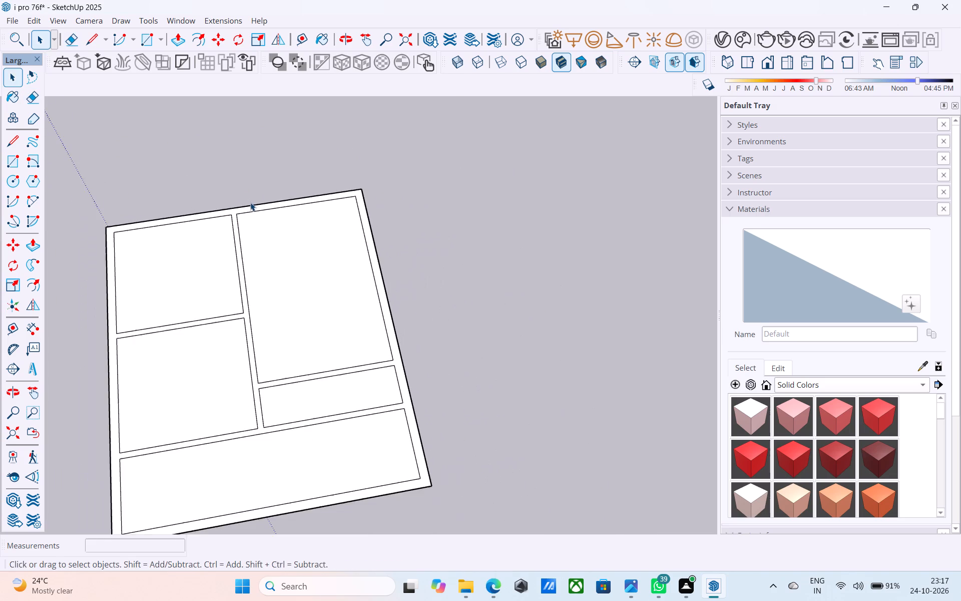
Draw a line across the outer wall nearest the red axis, extending the cross partition's front edge to the plan's outer edge.
scroll(250, 202, "down", 5)
scroll(183, 356, "up", 5)
key("l")
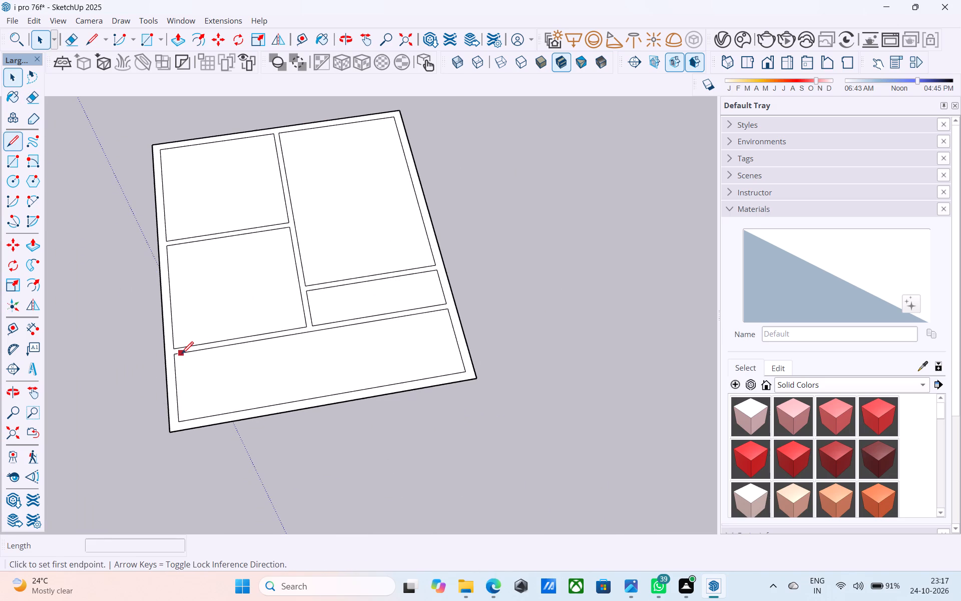
scroll(182, 355, "up", 4)
left_click(176, 354)
left_click(160, 353)
scroll(160, 353, "up", 3)
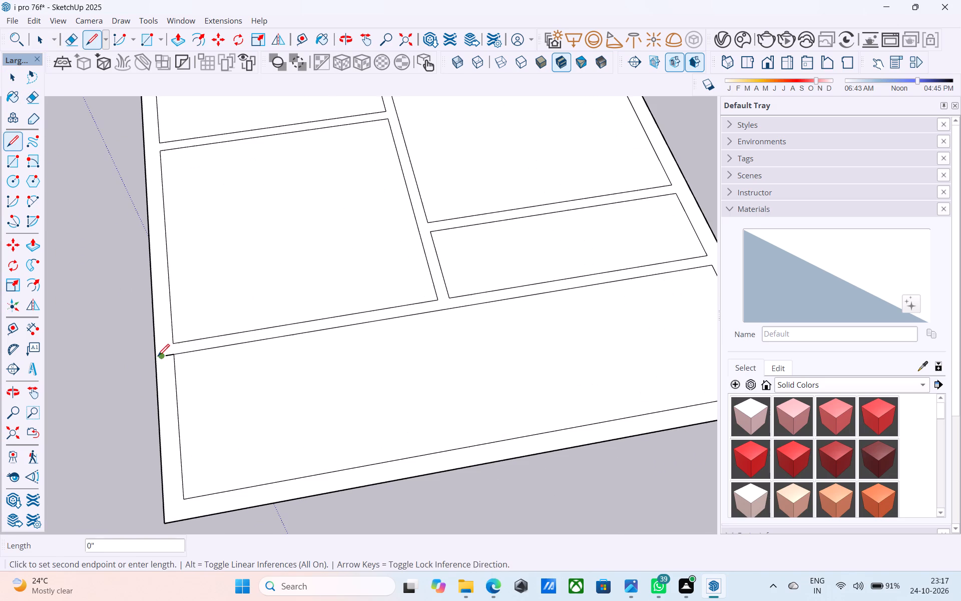
left_click(158, 358)
left_click(153, 360)
key("space")
scroll(148, 358, "down", 6)
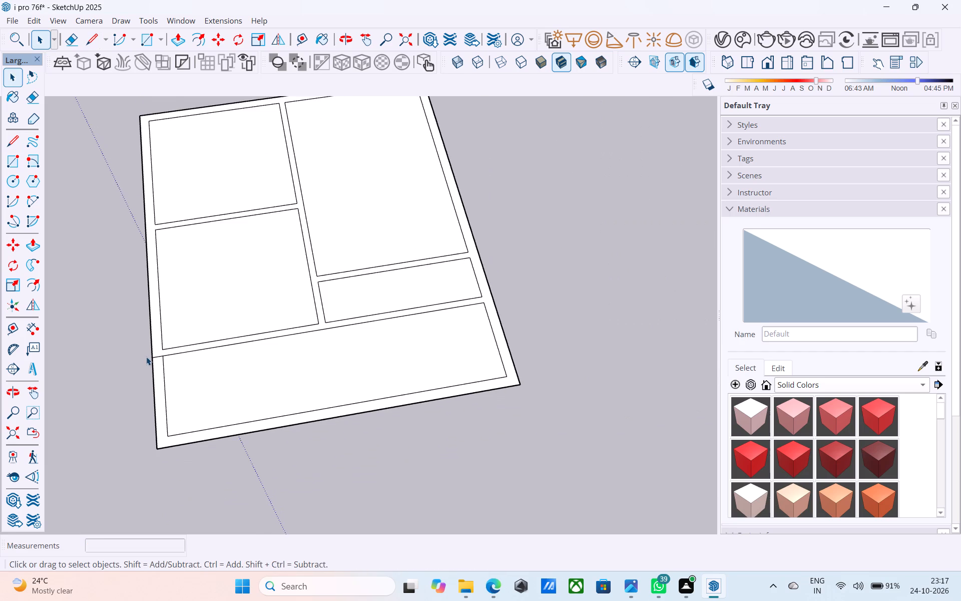
Draw a matching line across the opposite outer wall, from the front room's inner corner to the plan's outer edge.
scroll(146, 357, "down", 5)
key("l")
scroll(391, 329, "up", 9)
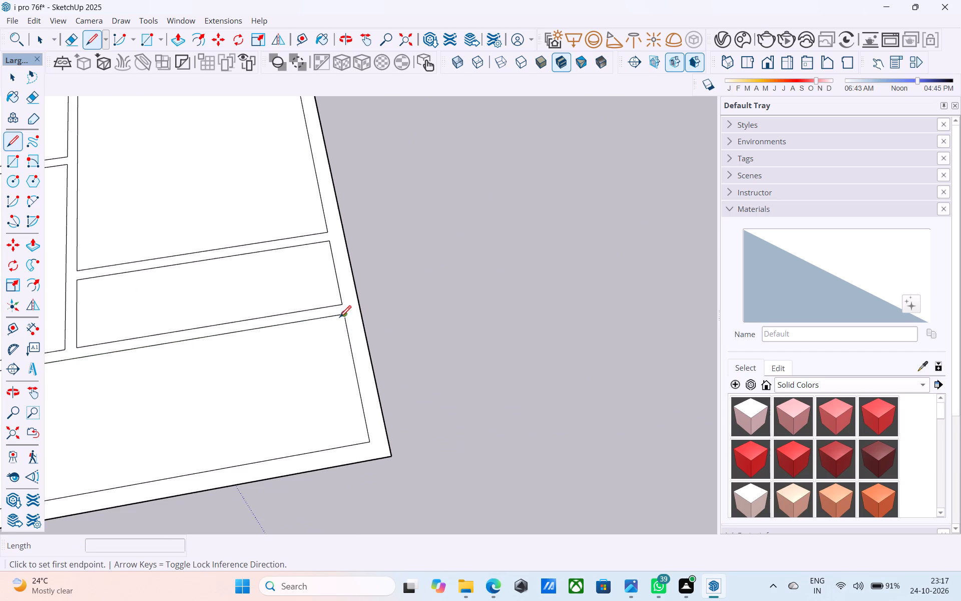
left_click(340, 315)
left_click(358, 309)
key("space")
scroll(403, 289, "down", 12)
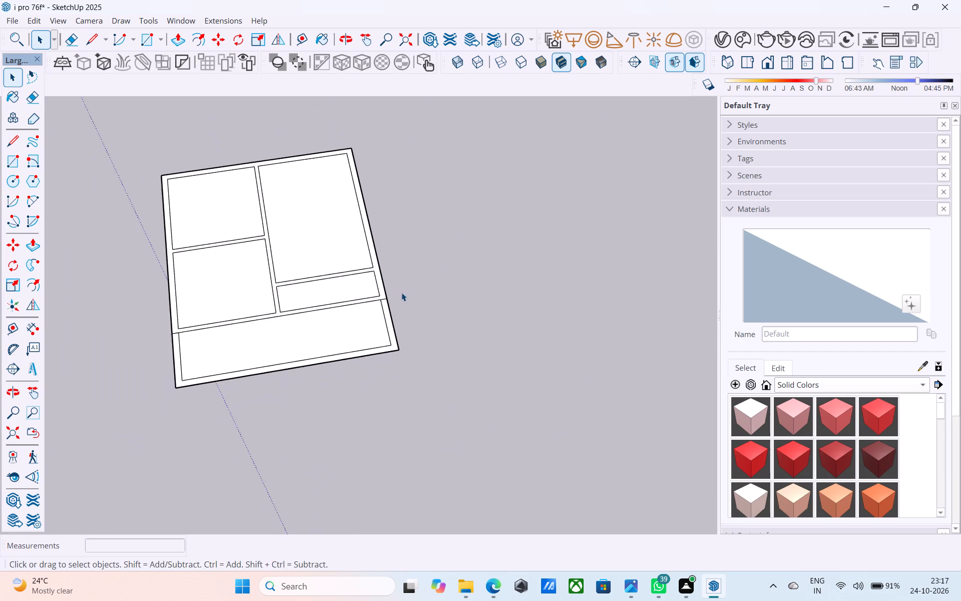
Push/Pull the connected wall face behind the front room up 10', leaving the front room's surround flat.
scroll(401, 292, "down", 1)
scroll(380, 291, "up", 5)
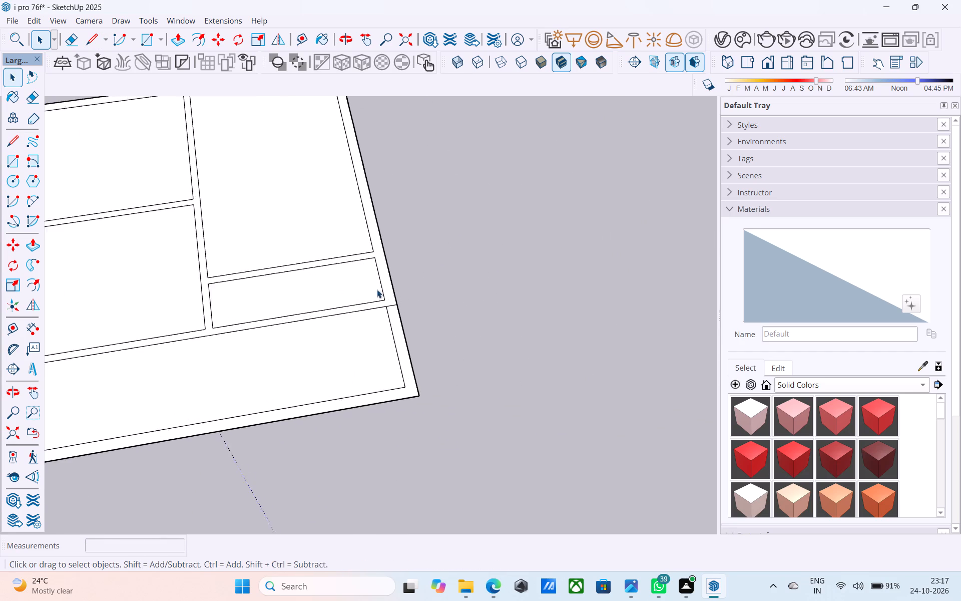
scroll(377, 289, "up", 3)
left_click(388, 286)
key("p")
left_click(388, 286)
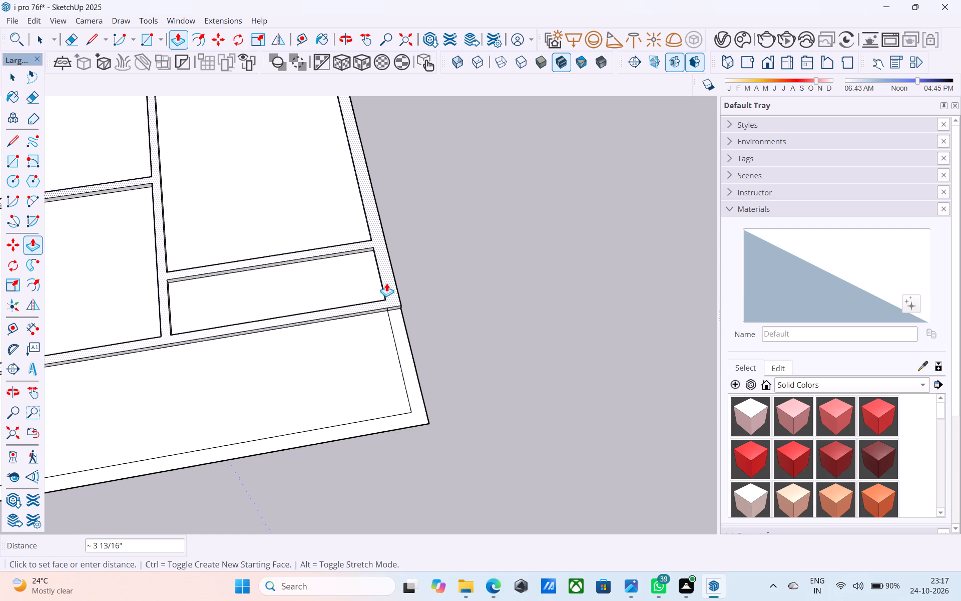
type("10'")
key("Return")
key("space")
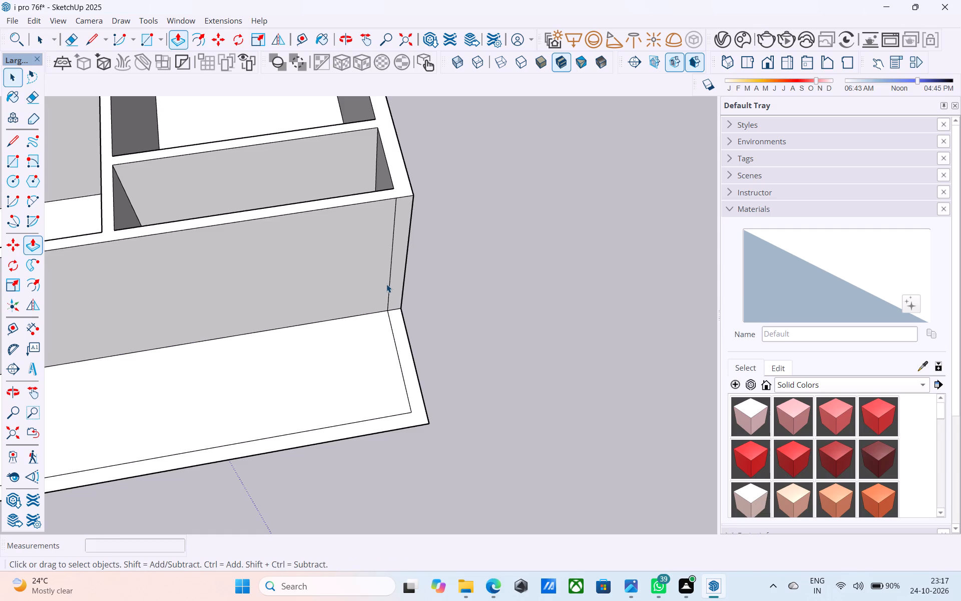
Erase the leftover vertical edges near both corners of the raised wall facing the front strip.
scroll(393, 290, "down", 5)
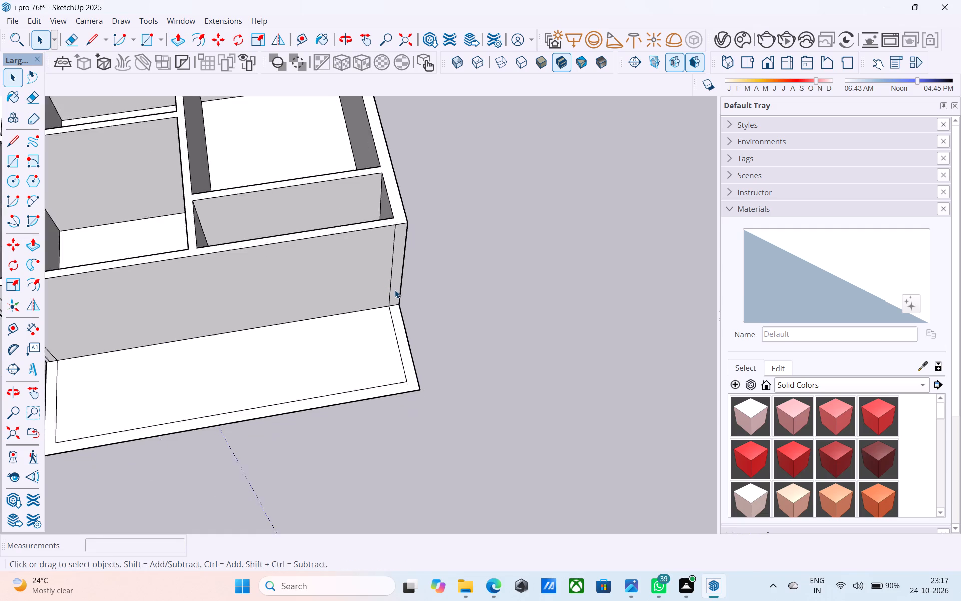
scroll(395, 290, "down", 12)
middle_click_drag(387, 308, 374, 166)
middle_click_drag(372, 279, 409, 180)
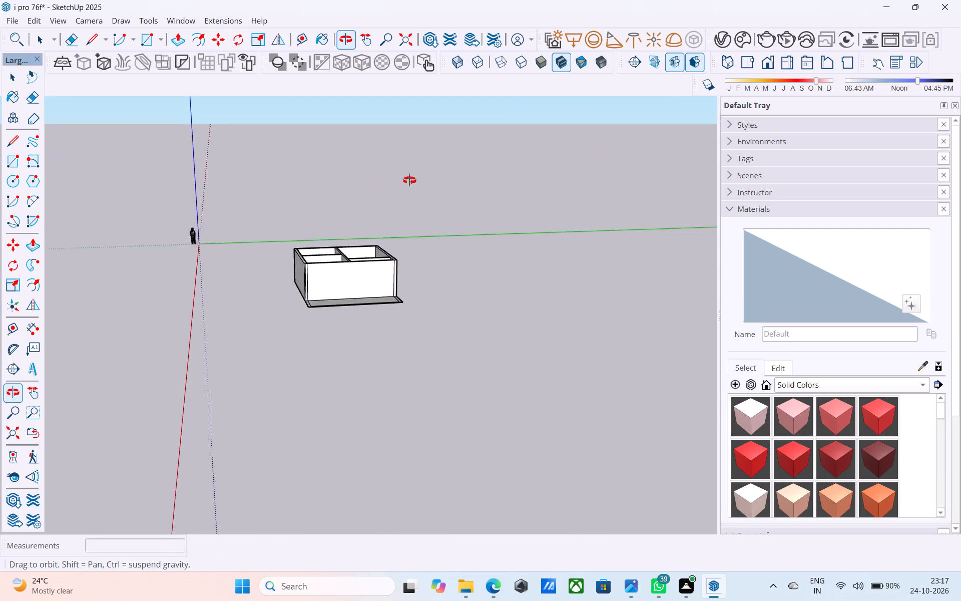
middle_click_drag(409, 180, 594, 233)
middle_click_drag(361, 326, 342, 320)
scroll(361, 326, "up", 5)
scroll(336, 197, "up", 7)
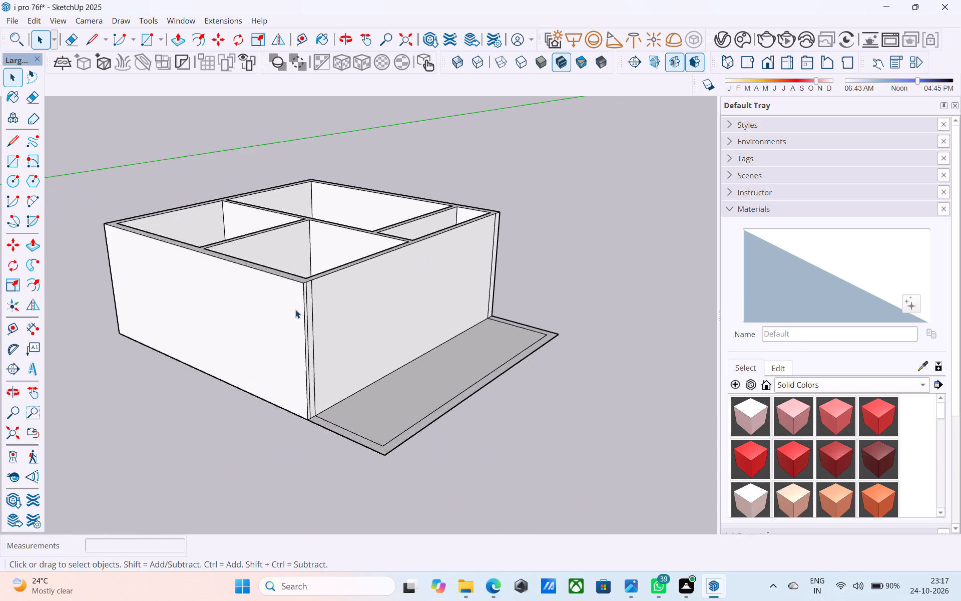
scroll(295, 310, "up", 6)
middle_click_drag(317, 306, 267, 366)
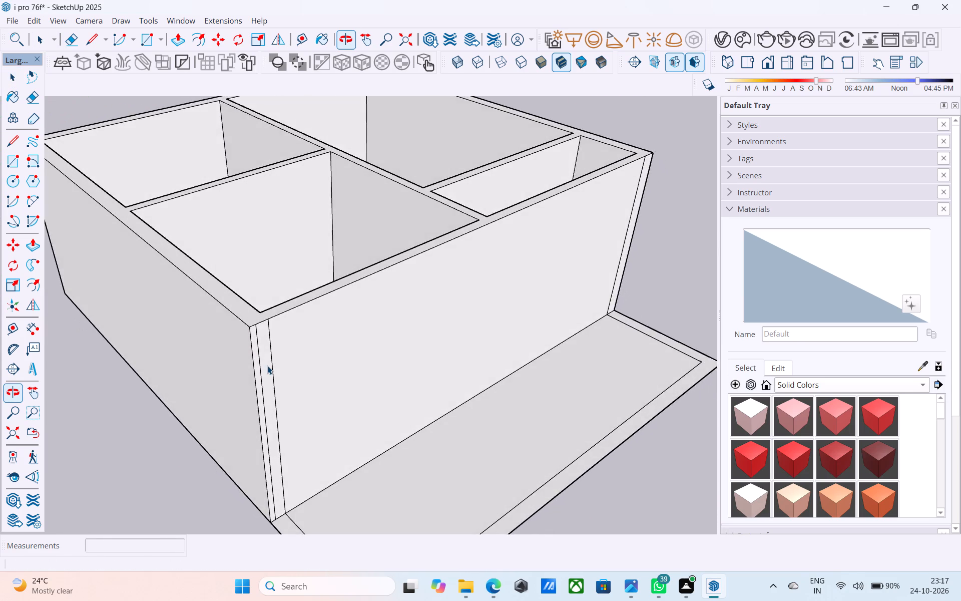
scroll(267, 366, "up", 4)
key("e")
left_click(254, 355)
left_click_drag(278, 349, 292, 338)
left_click_drag(284, 340, 268, 341)
scroll(240, 354, "down", 13)
middle_click(240, 356)
scroll(494, 260, "up", 8)
left_click(440, 237)
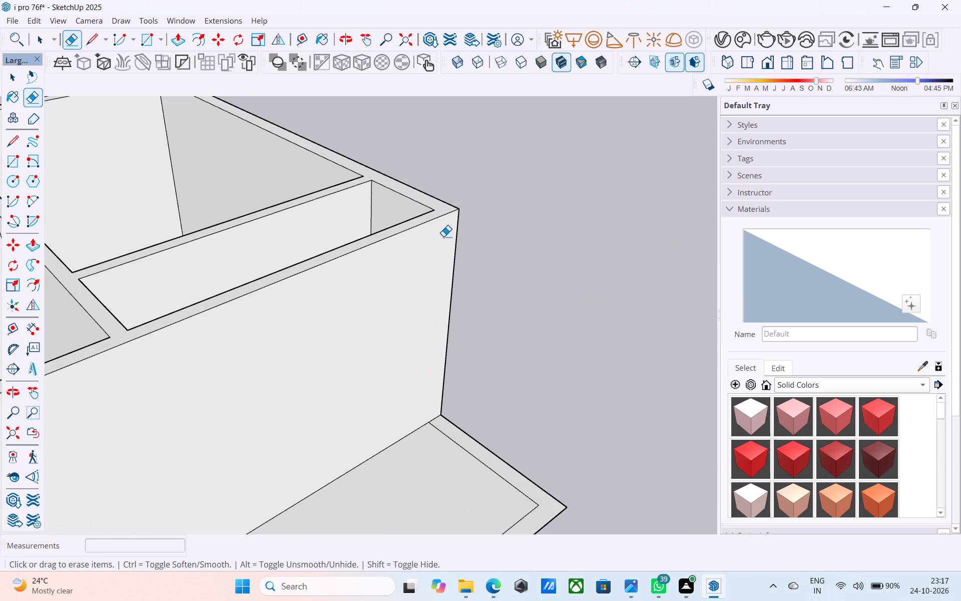
key("space")
Examine the raised walls, the rooms and the flat front strip from above and from the side.
scroll(441, 239, "down", 8)
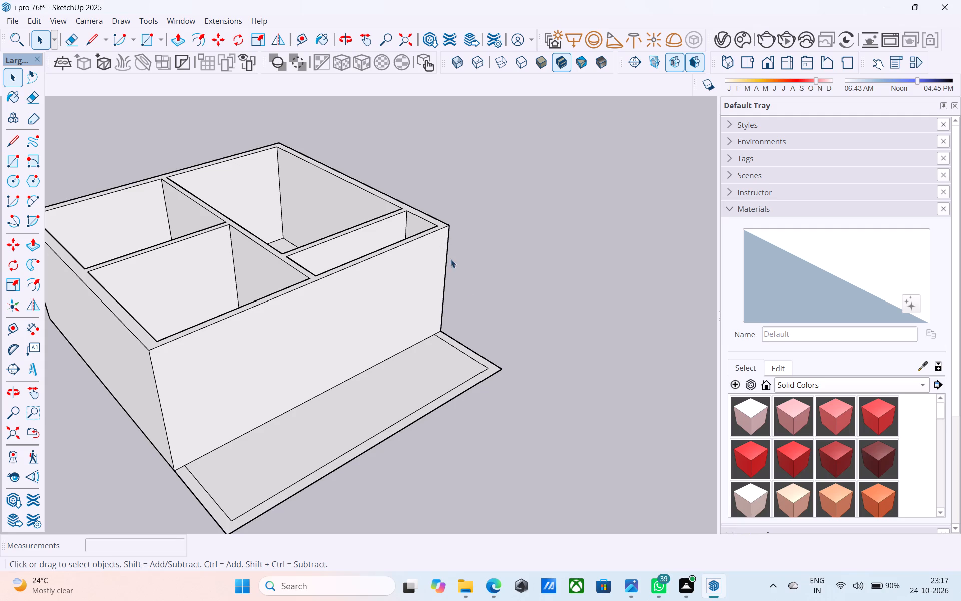
scroll(465, 293, "down", 5)
middle_click_drag(462, 295, 514, 403)
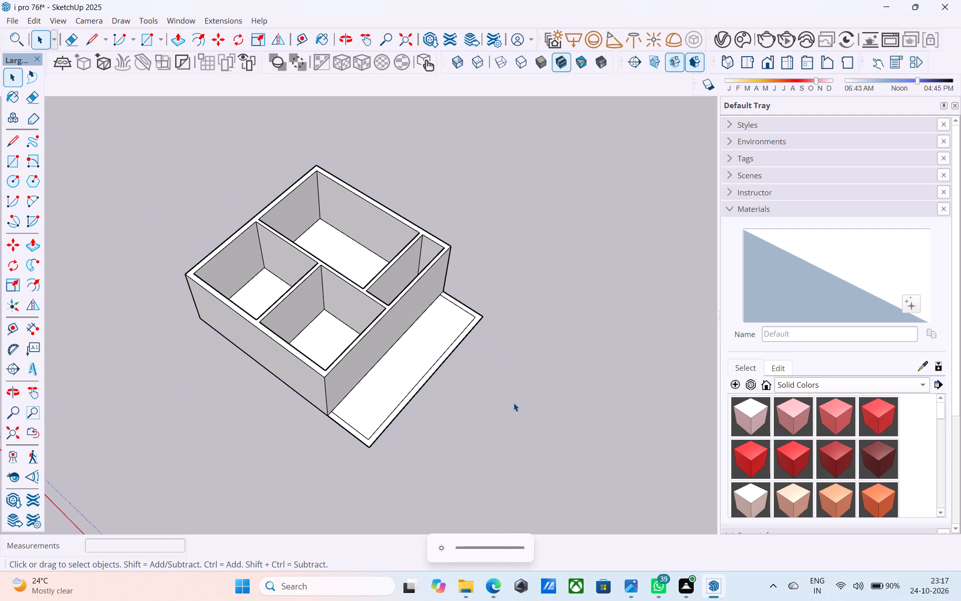
scroll(513, 403, "up", 4)
middle_click_drag(466, 356, 397, 204)
scroll(451, 329, "down", 5)
middle_click_drag(393, 353, 385, 336)
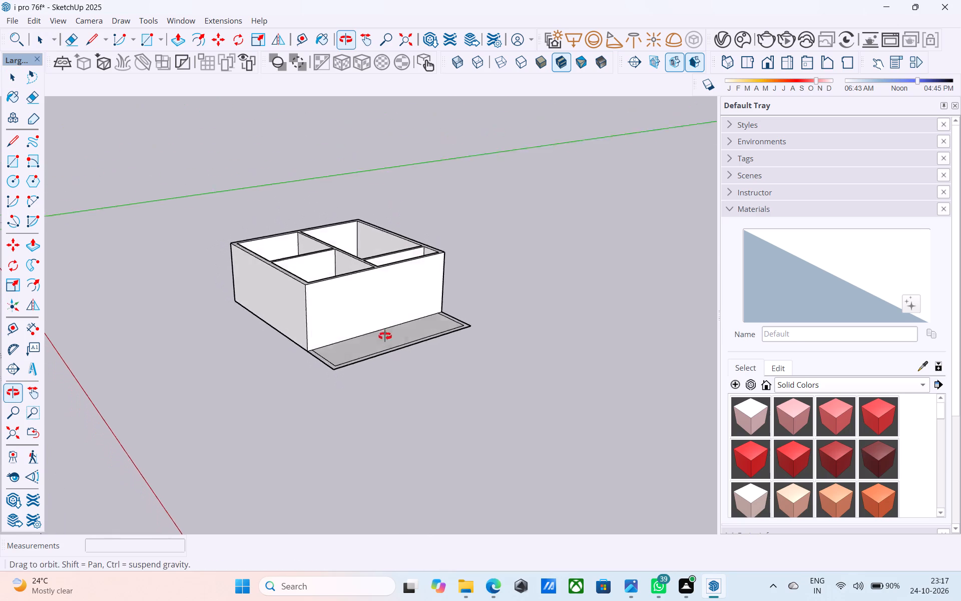
middle_click_drag(385, 336, 382, 324)
scroll(381, 323, "down", 5)
middle_click_drag(381, 324, 374, 450)
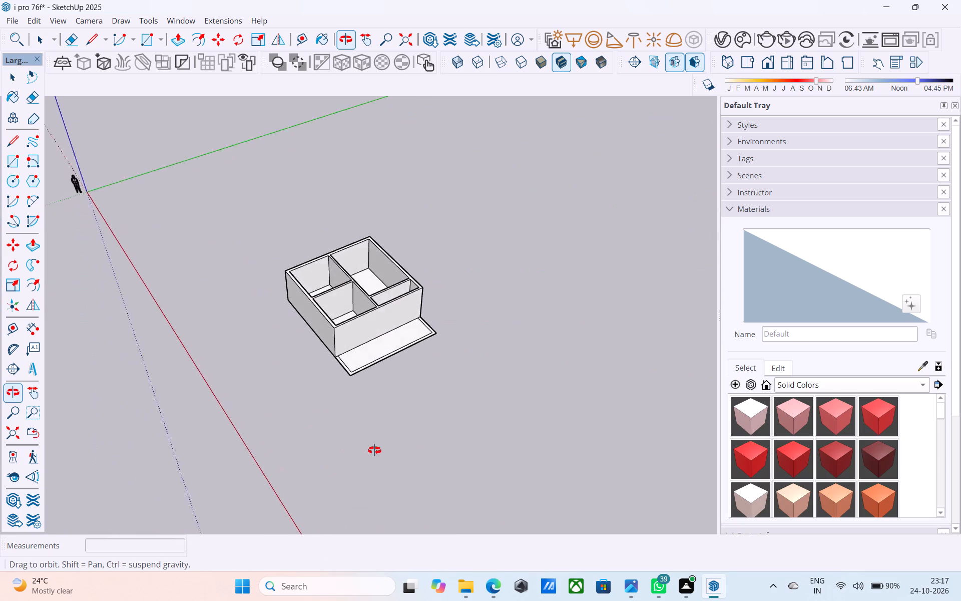
middle_click_drag(374, 450, 339, 158)
Draw a 6" vertical line down along the blue axis from the front strip's outer corner nearest the red axis.
scroll(392, 310, "up", 5)
middle_click_drag(386, 311, 343, 391)
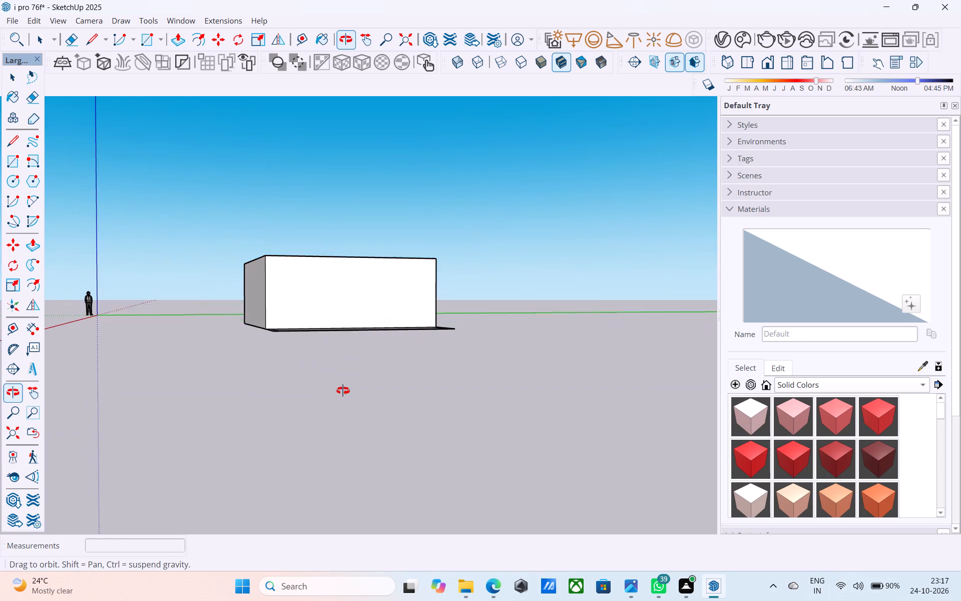
middle_click_drag(343, 391, 340, 393)
scroll(340, 393, "up", 1)
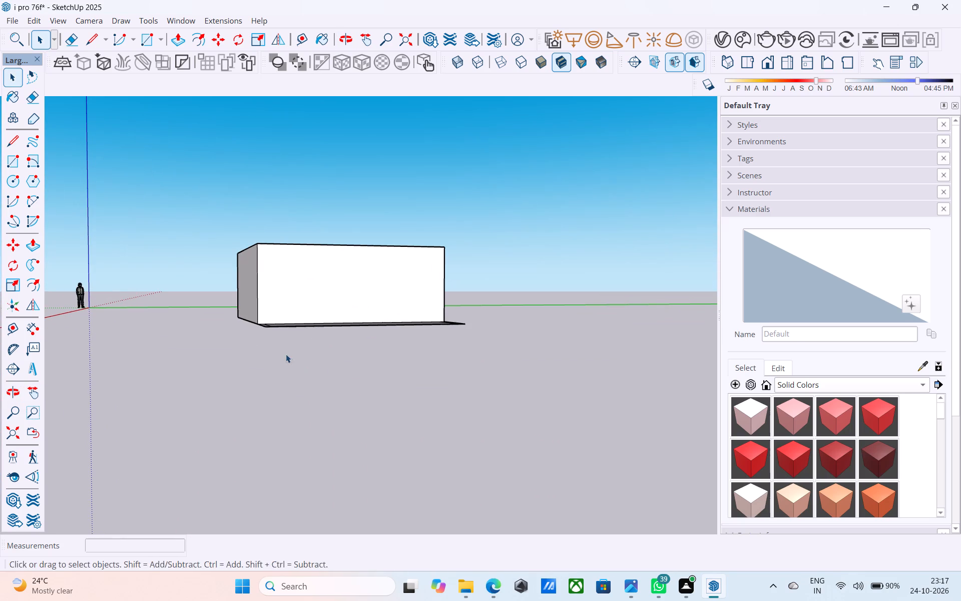
middle_click_drag(286, 354, 332, 400)
key("l")
scroll(316, 361, "up", 7)
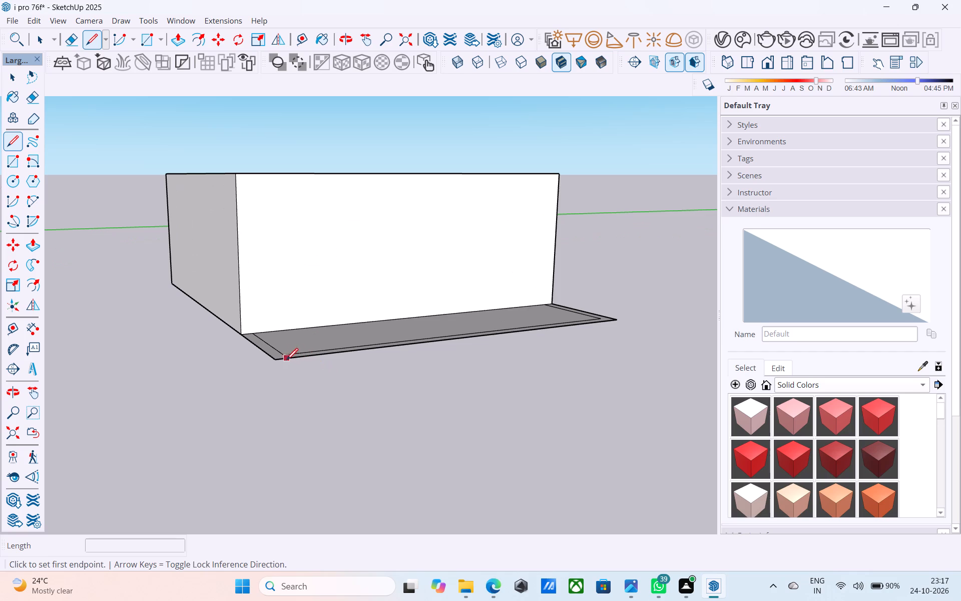
left_click(275, 360)
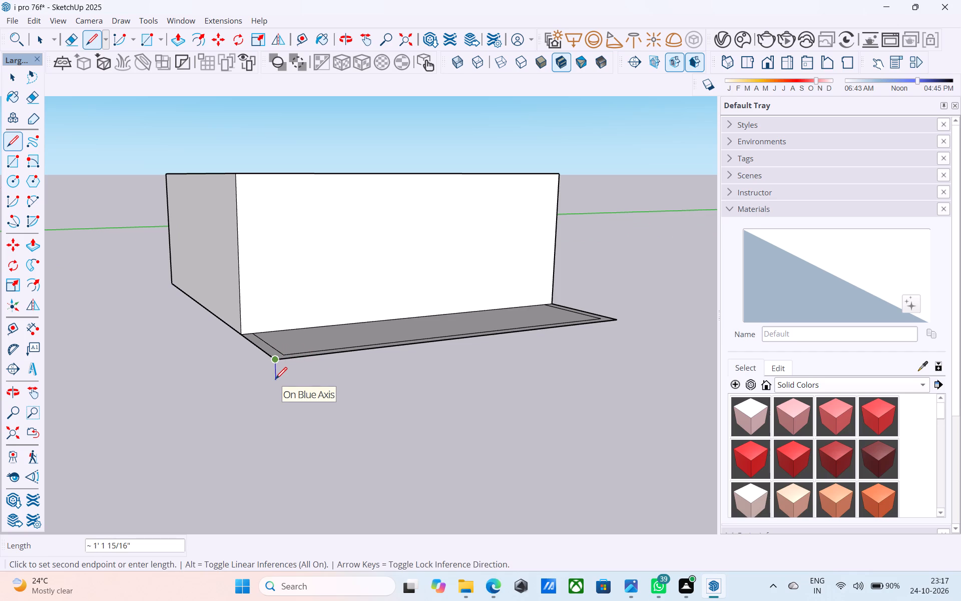
key("6")
key("shift+quotedbl")
key("Return")
key("space")
scroll(275, 380, "down", 4)
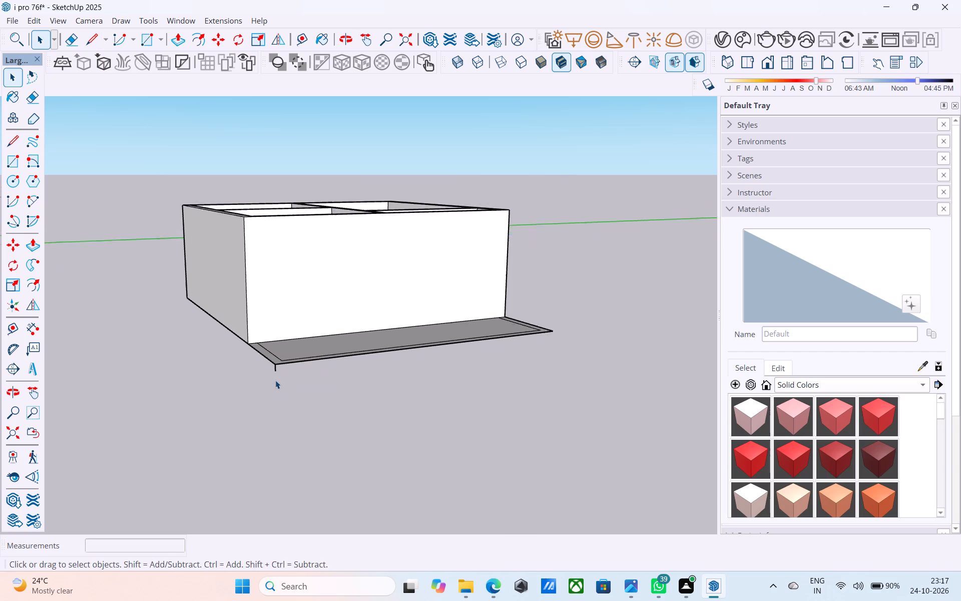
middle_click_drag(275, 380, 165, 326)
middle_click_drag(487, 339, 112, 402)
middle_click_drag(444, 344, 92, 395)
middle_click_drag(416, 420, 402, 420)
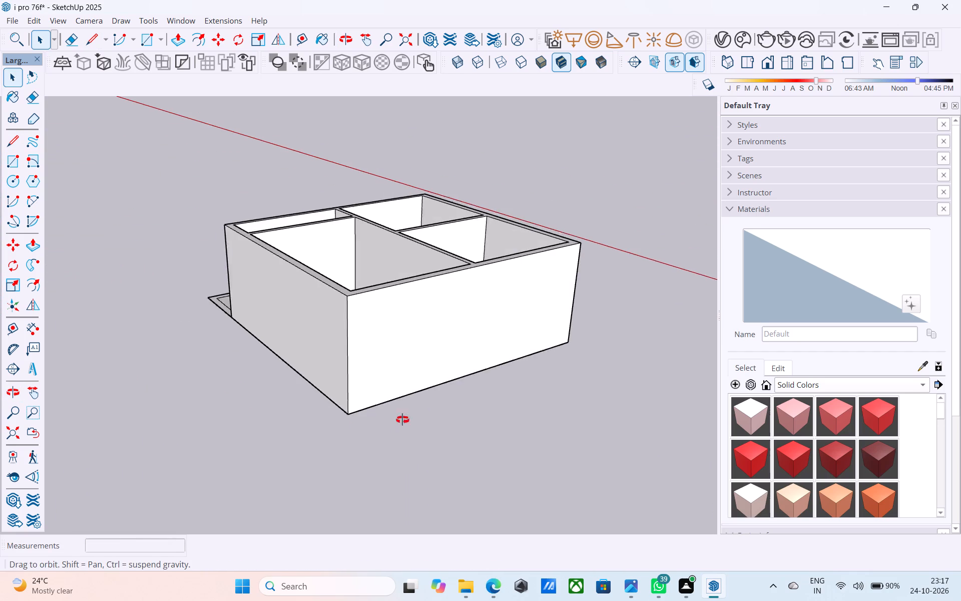
Draw a 6" vertical line down from the house's rear bottom corner farthest from the red axis.
middle_click_drag(402, 420, 305, 425)
key("l")
scroll(285, 420, "up", 3)
left_click(252, 403)
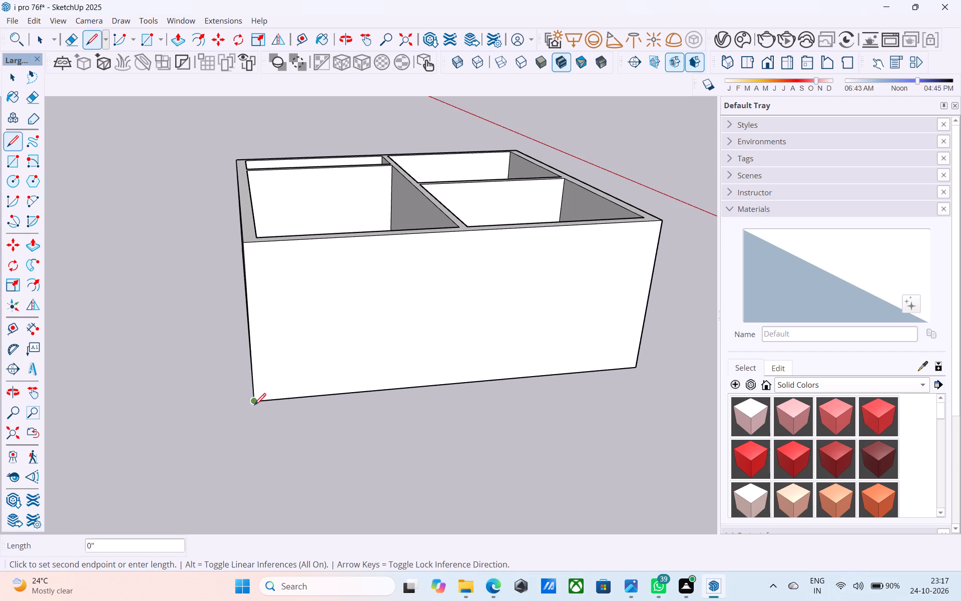
type("6\"")
key("Return")
key("space")
Draw a 30' by 25' rectangle beneath the house between the lower ends of the two 6" vertical lines.
middle_click_drag(261, 422, 465, 262)
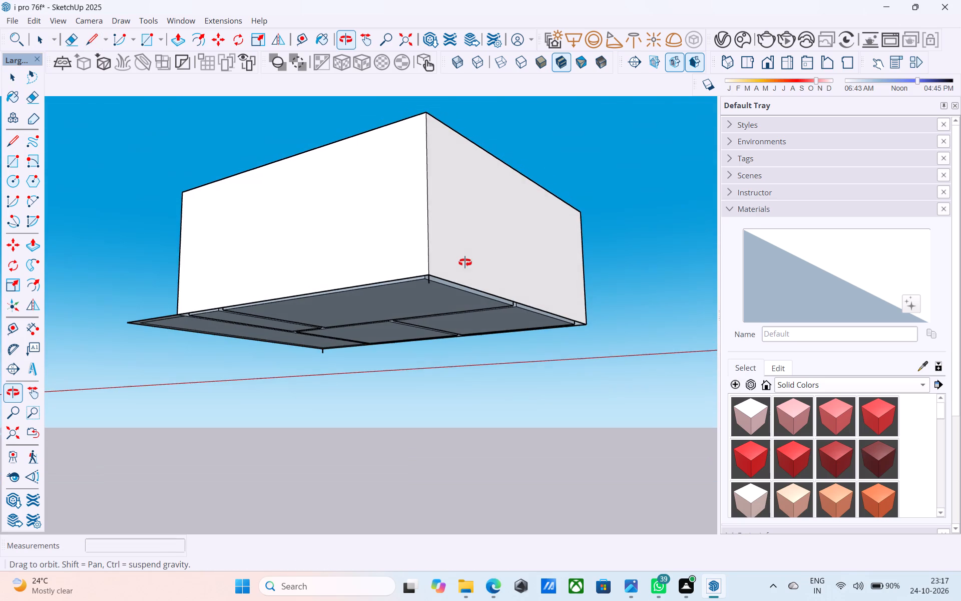
middle_click_drag(465, 262, 461, 263)
key("r")
scroll(333, 364, "up", 5)
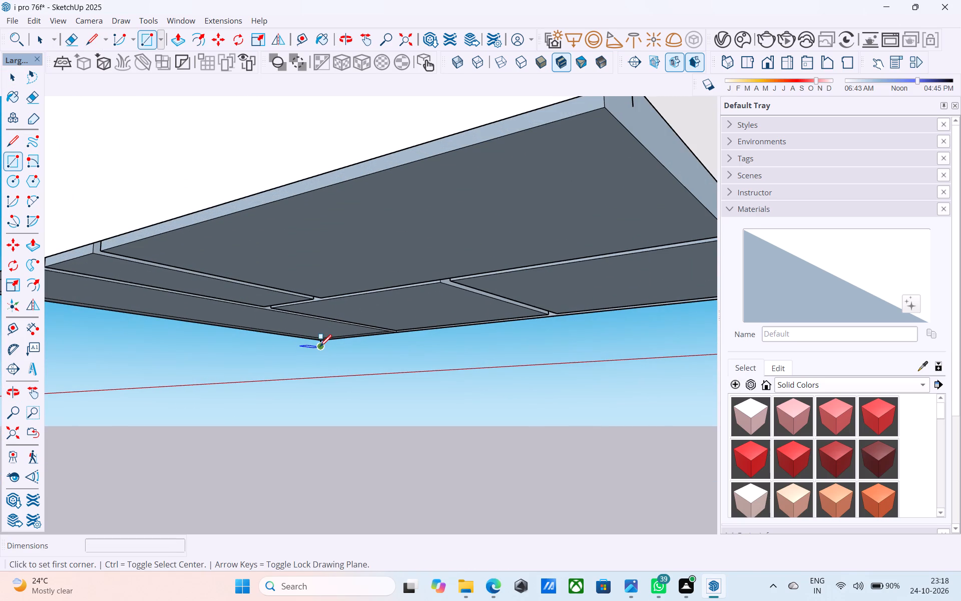
left_click(320, 347)
scroll(320, 346, "down", 6)
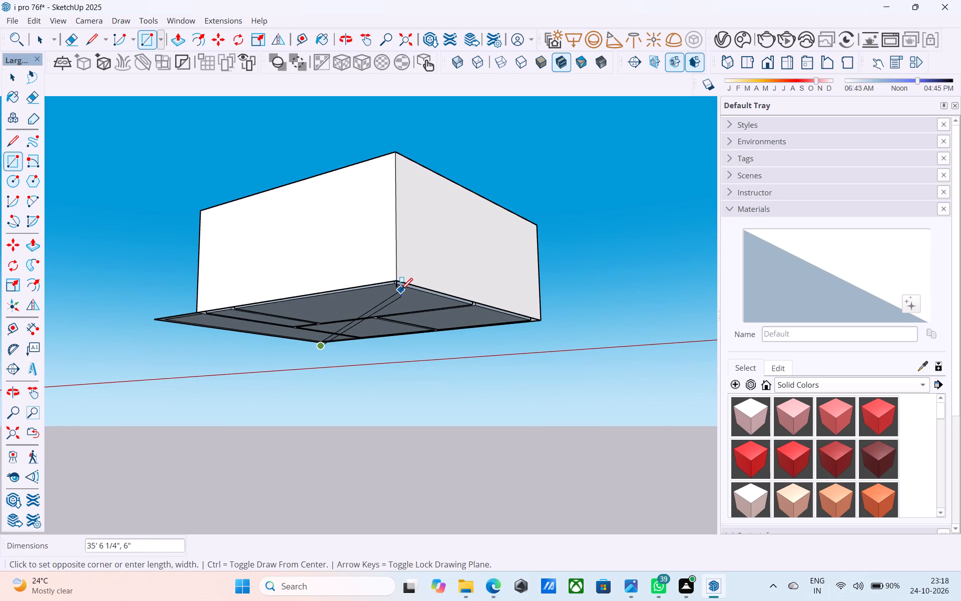
scroll(399, 293, "up", 5)
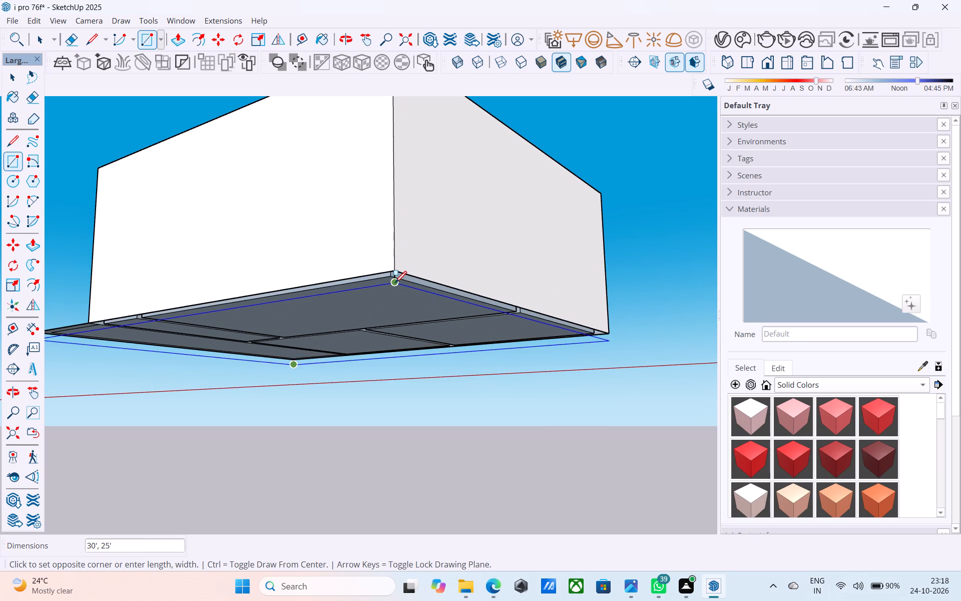
left_click(395, 283)
key("space")
Reverse the face of the rectangle beneath the house.
scroll(395, 283, "down", 6)
middle_click_drag(461, 280, 456, 220)
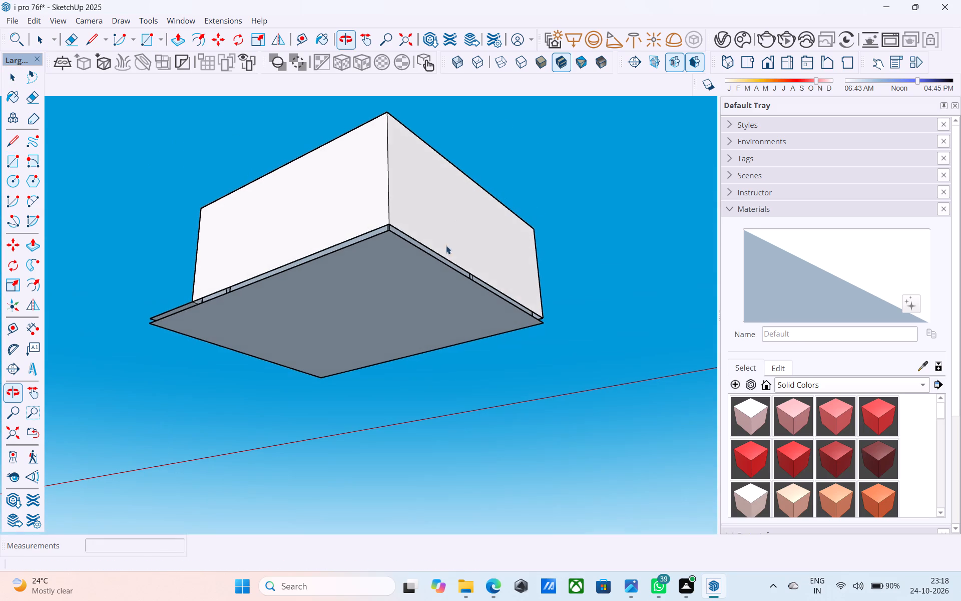
middle_click_drag(427, 287, 349, 315)
scroll(349, 315, "up", 1)
left_click(352, 309)
right_click(352, 308)
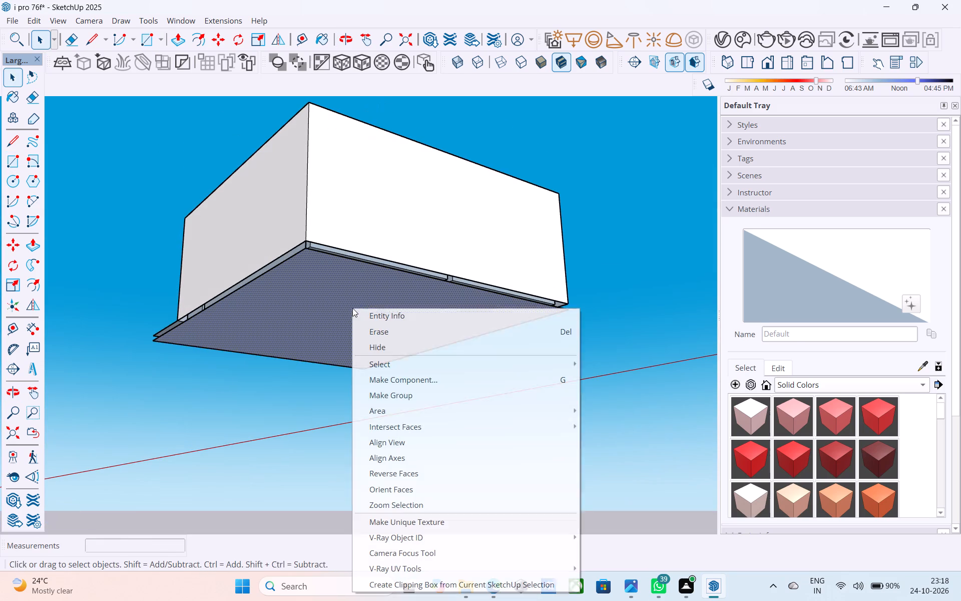
left_click(432, 474)
Draw a vertical line joining the lower rectangle to the wall base at the rear corner nearest the red axis.
scroll(427, 451, "down", 5)
middle_click_drag(503, 323, 404, 418)
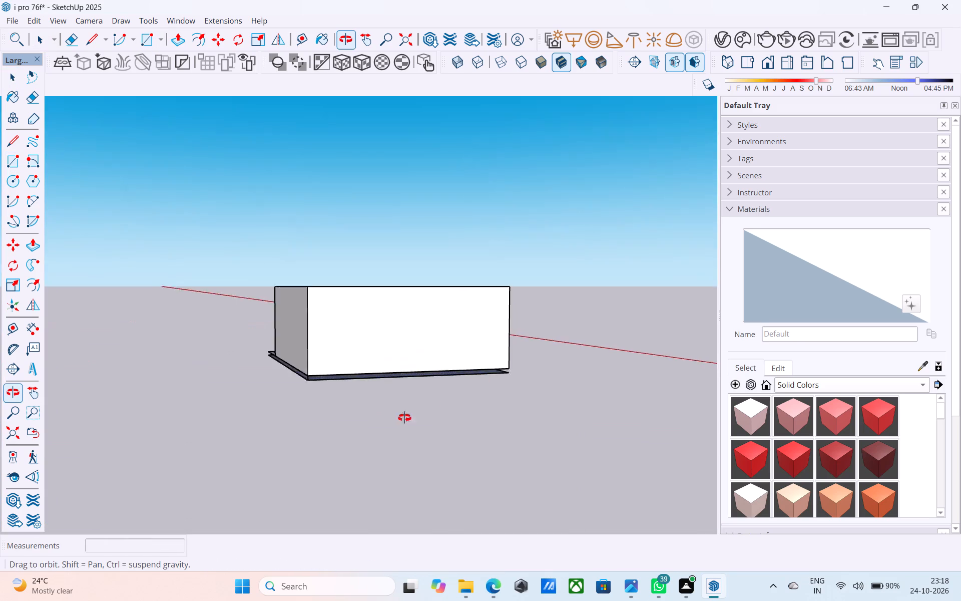
middle_click_drag(404, 418, 385, 432)
scroll(514, 368, "up", 6)
key("l")
scroll(507, 372, "up", 4)
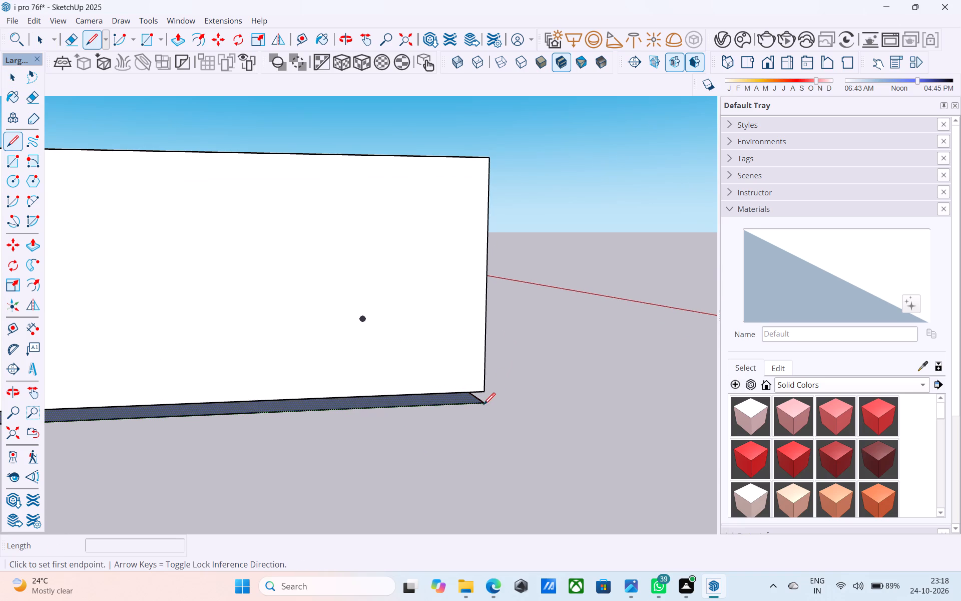
left_click(484, 405)
left_click(483, 391)
key("space")
Draw a 6" vertical line joining the lower rectangle to the front strip's outer corner farthest from the red axis.
scroll(502, 372, "down", 10)
middle_click_drag(492, 376, 357, 405)
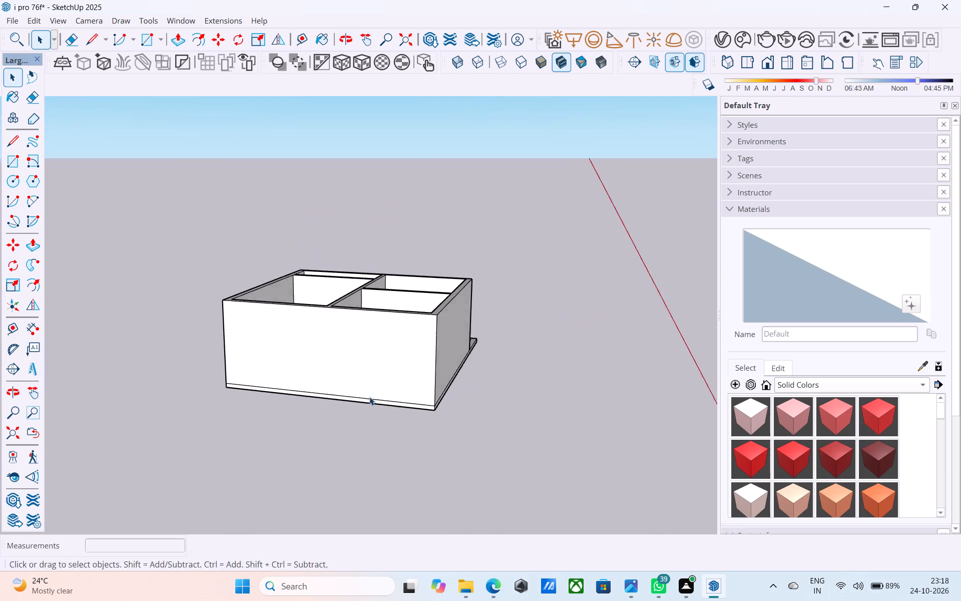
middle_click_drag(369, 397, 620, 328)
middle_click_drag(381, 381, 545, 372)
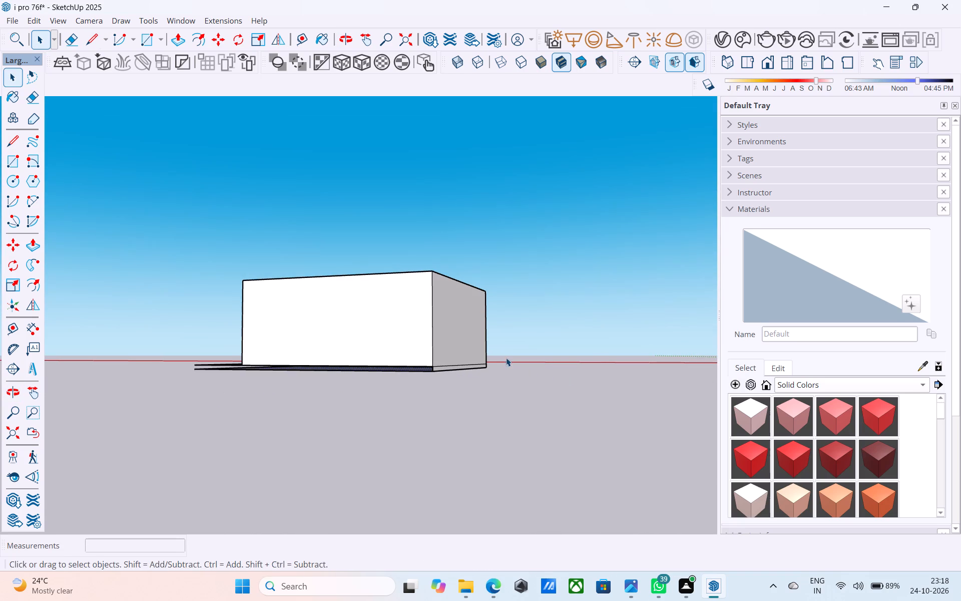
middle_click_drag(506, 358, 673, 364)
middle_click_drag(422, 338, 705, 420)
scroll(606, 289, "down", 5)
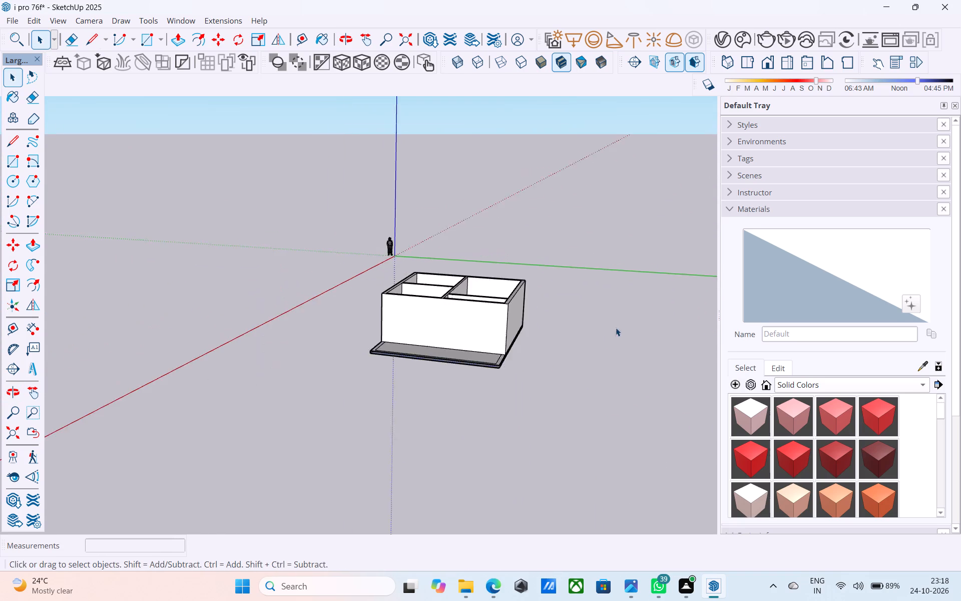
middle_click_drag(609, 333, 553, 378)
scroll(422, 422, "up", 8)
middle_click_drag(493, 372, 532, 344)
key("l")
scroll(521, 344, "up", 4)
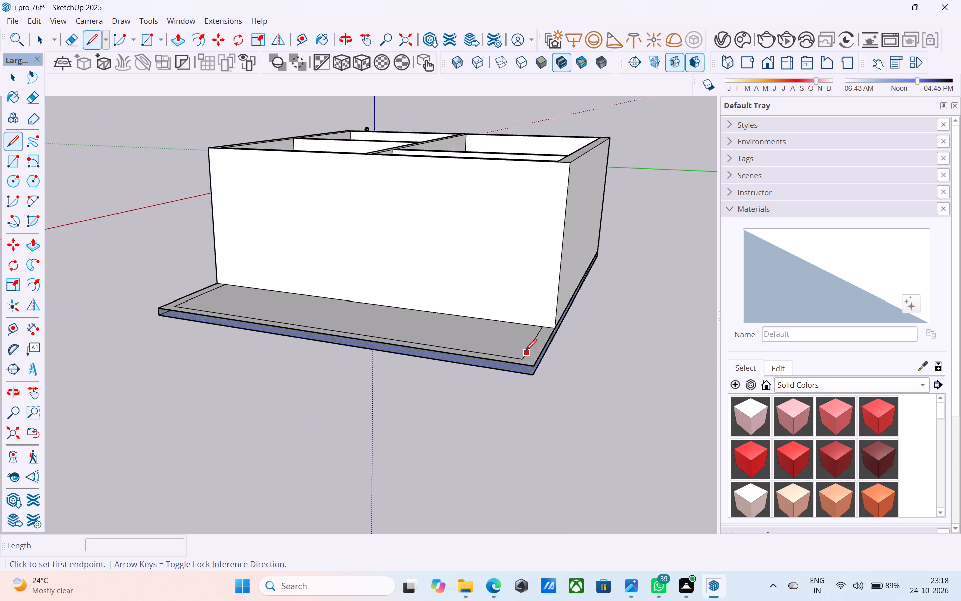
scroll(525, 352, "up", 8)
left_click(542, 403)
left_click(544, 380)
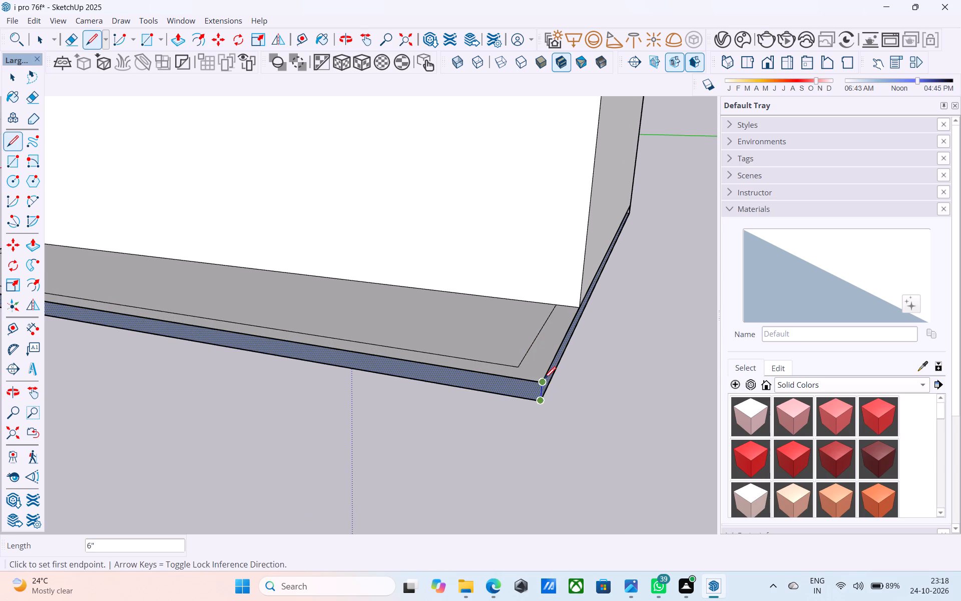
key("space")
Examine the base's sides, the front strip and the rooms from the side and from above.
scroll(617, 344, "down", 9)
middle_click_drag(380, 375, 613, 361)
middle_click_drag(430, 373, 537, 361)
scroll(535, 357, "down", 4)
middle_click_drag(535, 357, 526, 384)
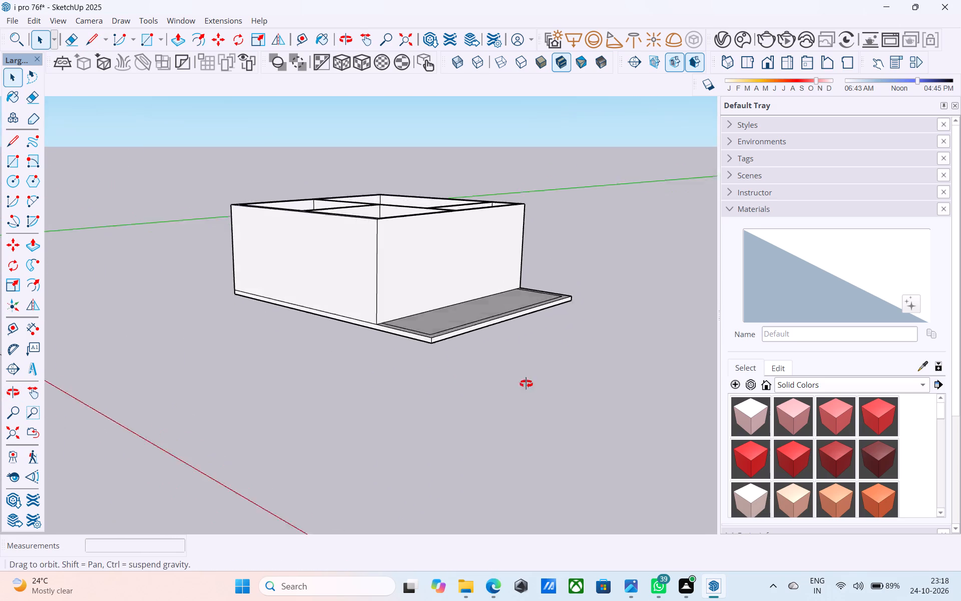
middle_click_drag(526, 384, 514, 447)
middle_click_drag(533, 334, 452, 443)
scroll(416, 225, "up", 3)
scroll(416, 226, "down", 2)
middle_click_drag(418, 235, 395, 272)
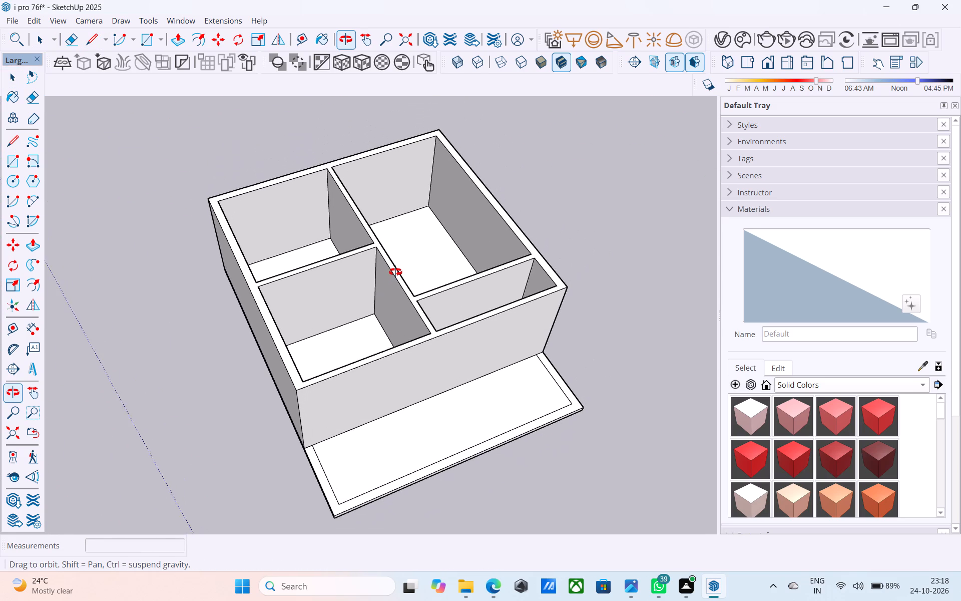
middle_click_drag(395, 272, 384, 268)
scroll(408, 276, "up", 4)
scroll(415, 286, "down", 4)
middle_click_drag(415, 286, 390, 288)
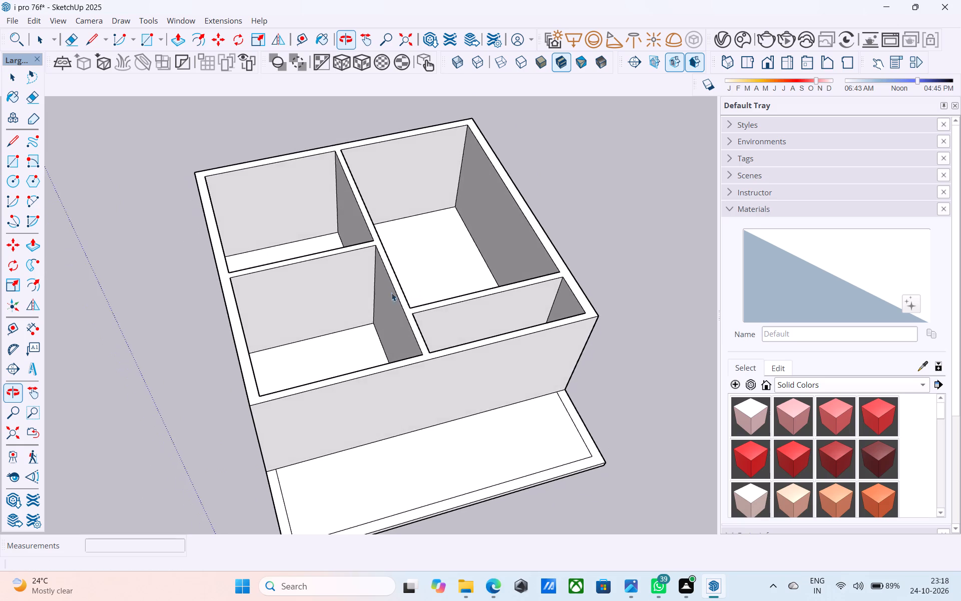
scroll(408, 330, "up", 4)
scroll(412, 331, "down", 4)
scroll(451, 352, "up", 5)
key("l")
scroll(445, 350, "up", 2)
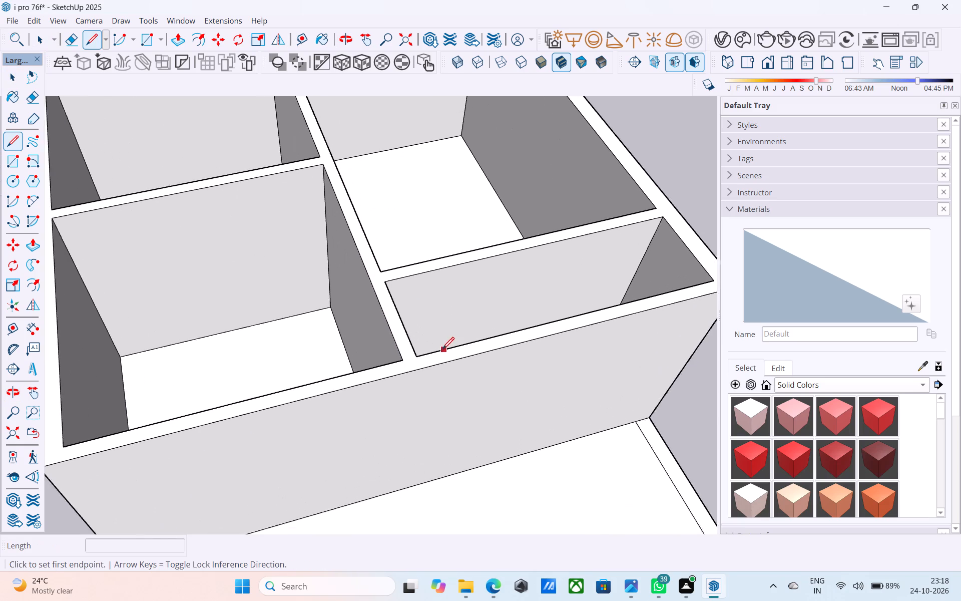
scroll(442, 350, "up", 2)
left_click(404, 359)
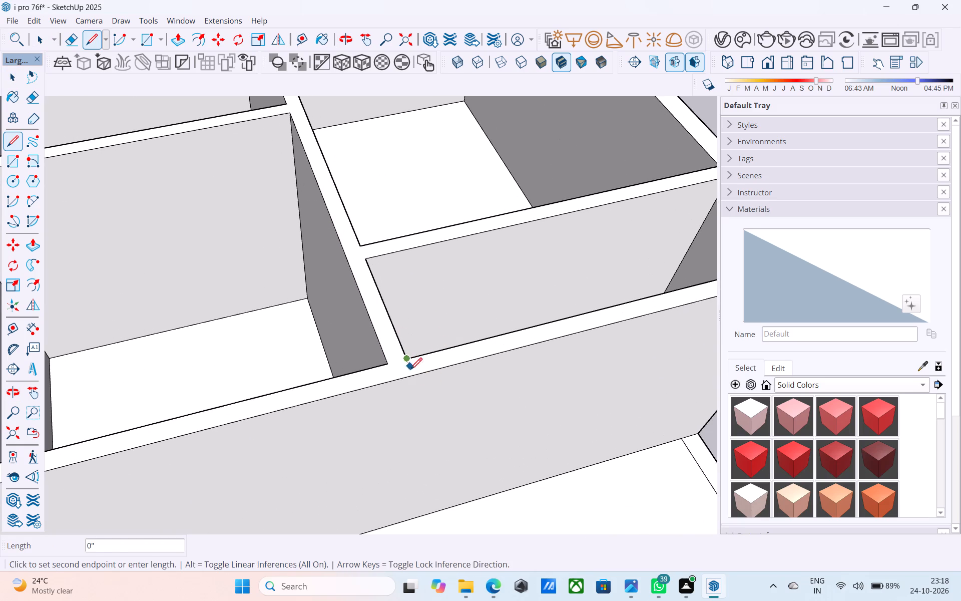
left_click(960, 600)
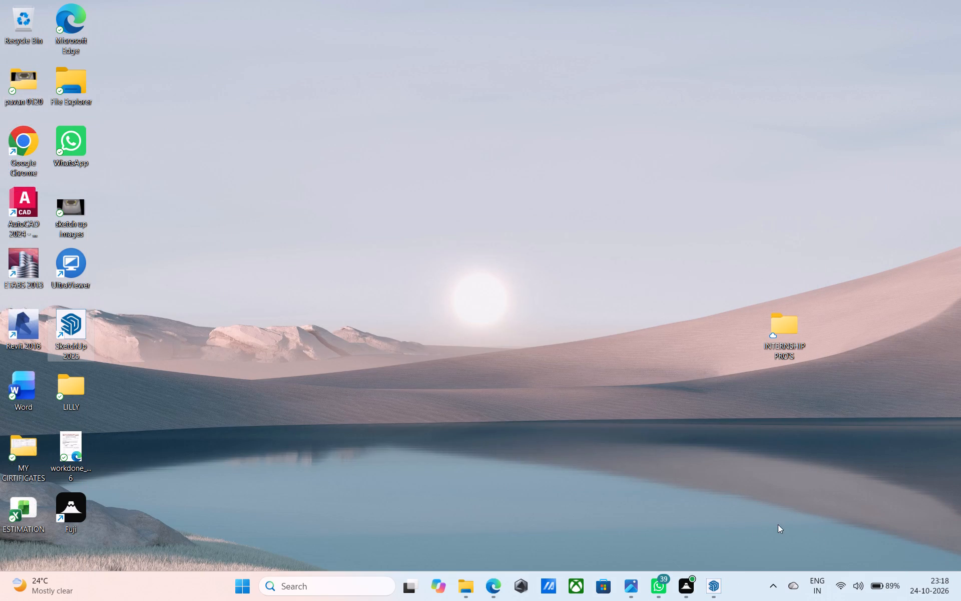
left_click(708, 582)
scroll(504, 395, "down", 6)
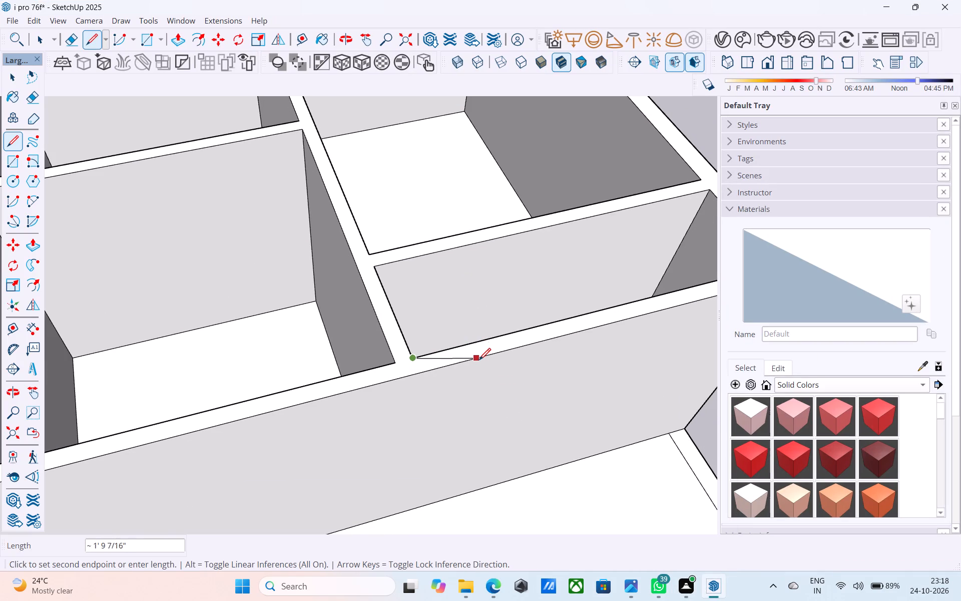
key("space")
Draw short lines across the outer wall's top at two opposite corners of the narrow front room, separating its L-shaped surround.
scroll(446, 273, "down", 9)
middle_click_drag(443, 294, 417, 305)
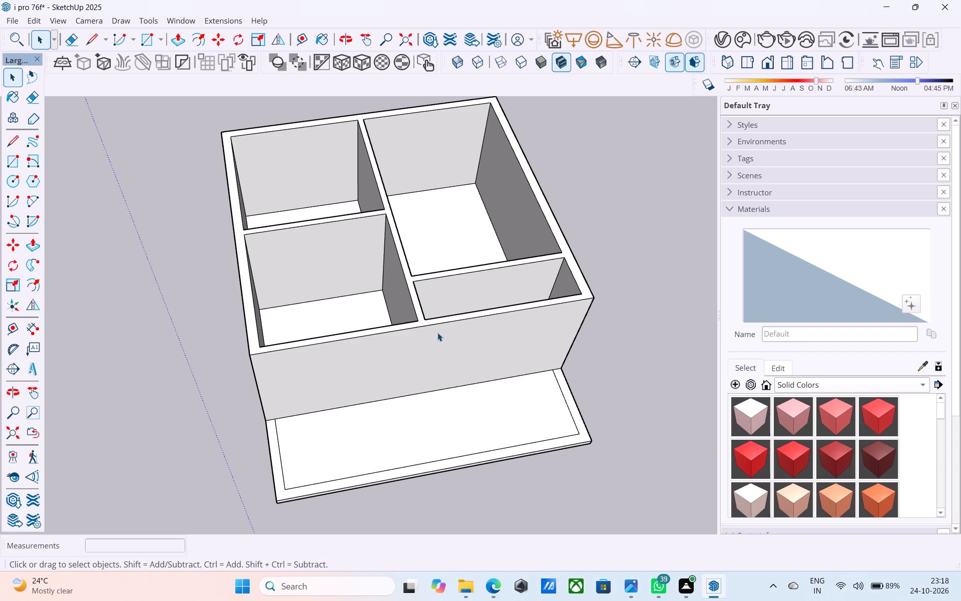
scroll(424, 317, "up", 3)
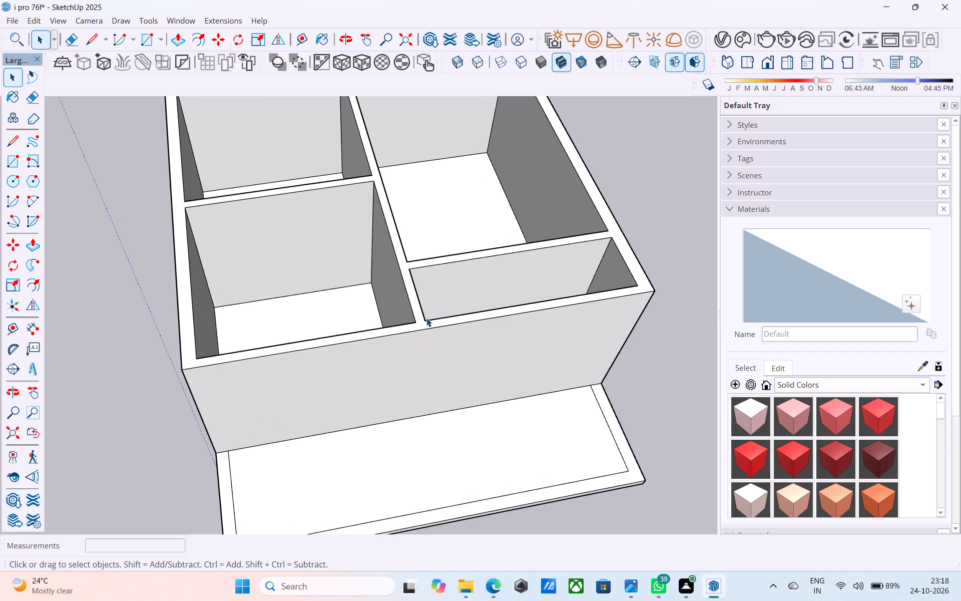
key("l")
scroll(424, 316, "up", 3)
left_click(428, 322)
left_click(433, 333)
key("space")
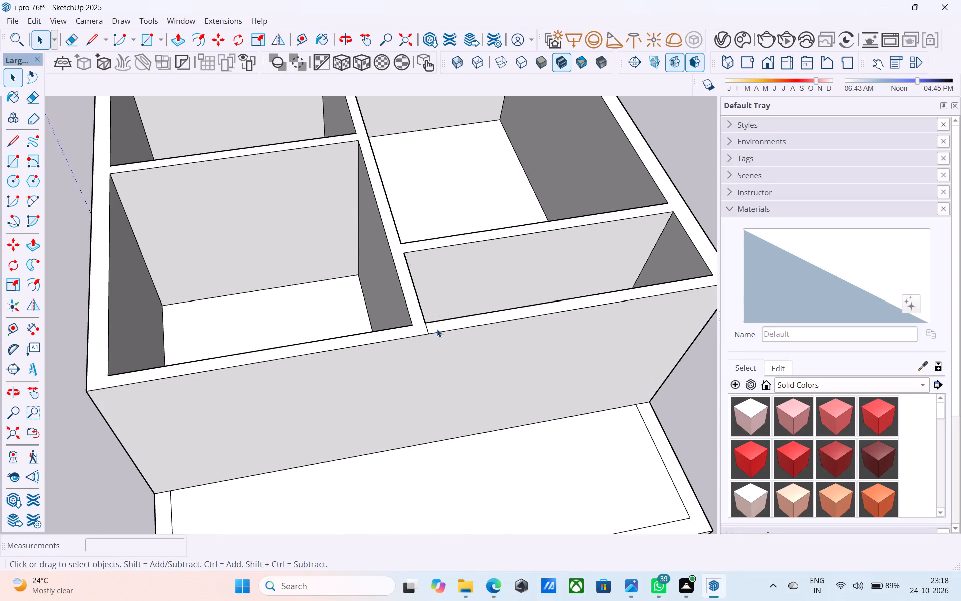
scroll(438, 329, "down", 6)
scroll(300, 298, "down", 2)
key("l")
scroll(507, 273, "up", 10)
left_click(536, 265)
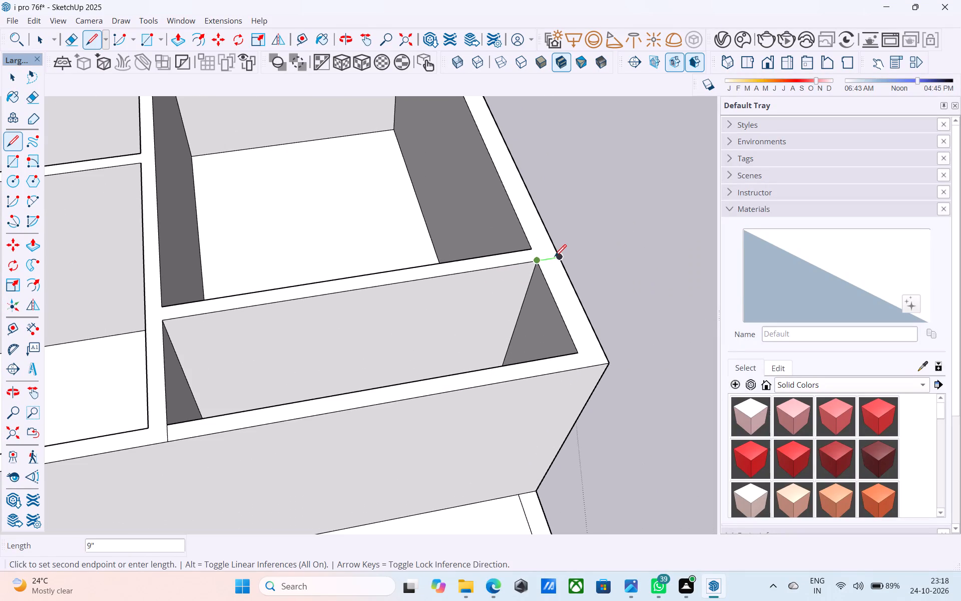
left_click(556, 257)
key("space")
Push/Pull the L-shaped wall top around the narrow front room down to floor level, opening the room to the front strip.
scroll(553, 256, "down", 6)
scroll(515, 302, "up", 4)
left_click(513, 336)
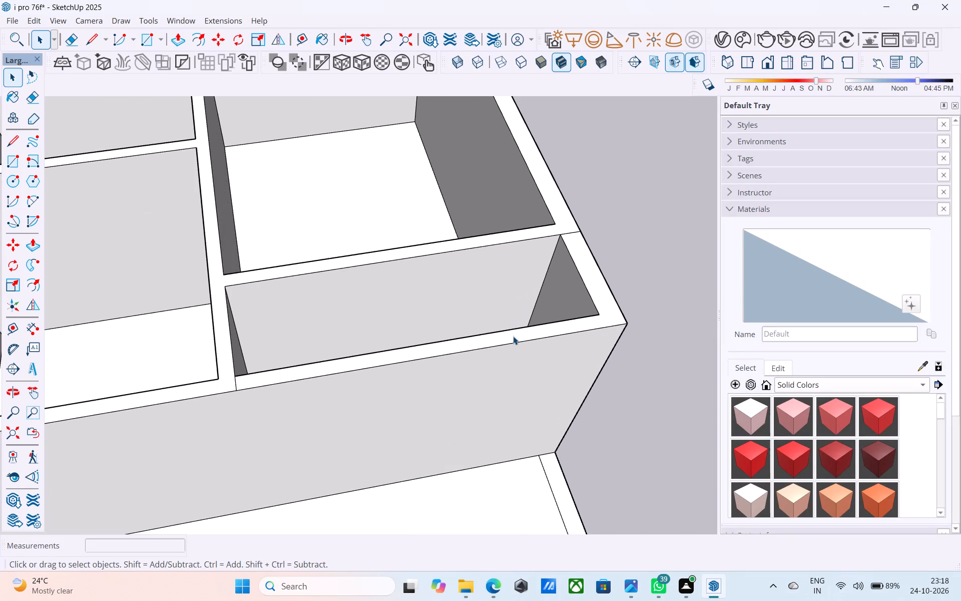
key("p")
left_click(513, 336)
scroll(479, 418, "down", 4)
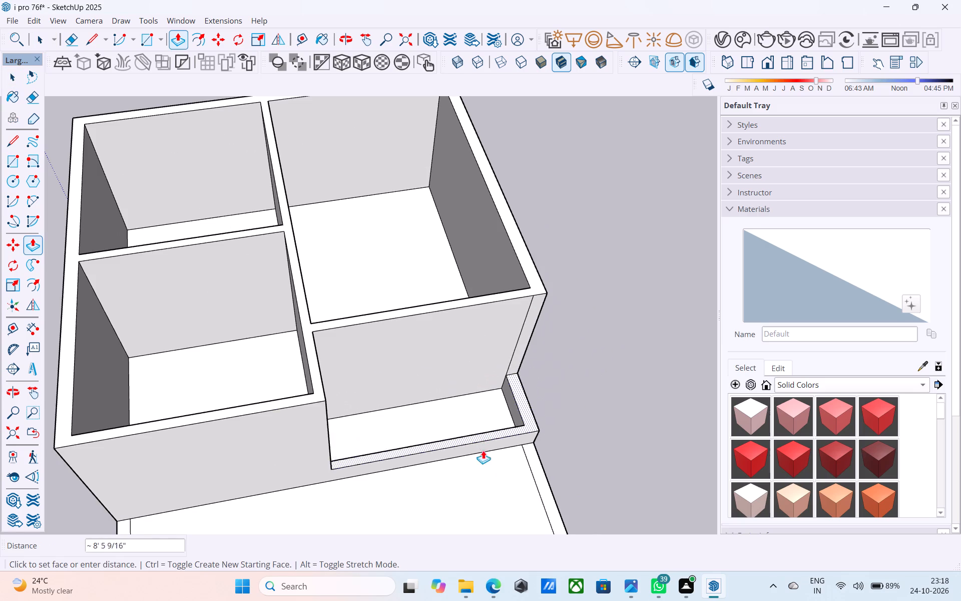
left_click(487, 472)
key("space")
Draw a rectangle across the top of the rear room nearest the origin, between its opposite inner wall corners.
scroll(471, 442, "down", 8)
middle_click_drag(471, 439, 420, 308)
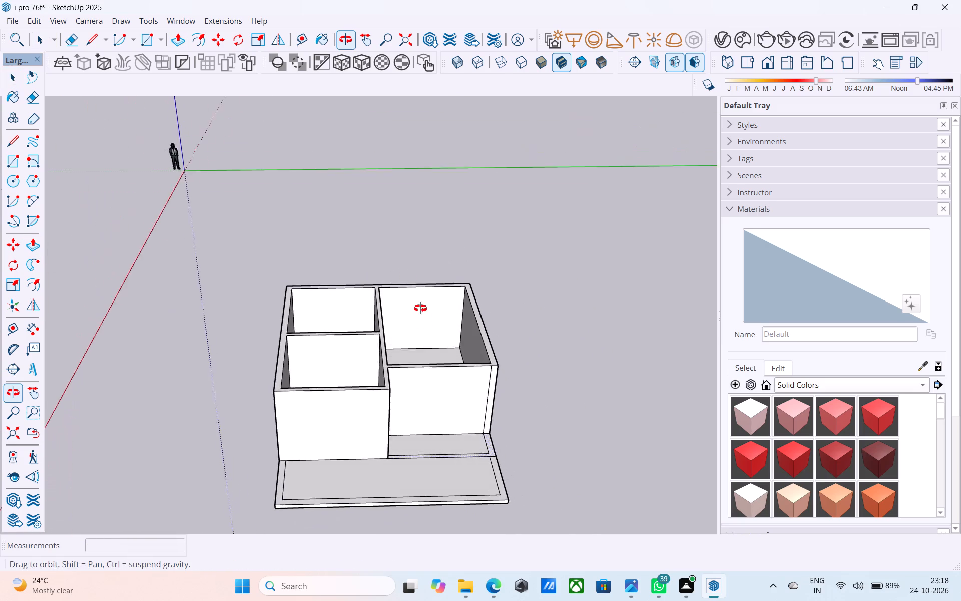
middle_click_drag(420, 308, 397, 264)
scroll(397, 264, "up", 5)
scroll(397, 296, "down", 5)
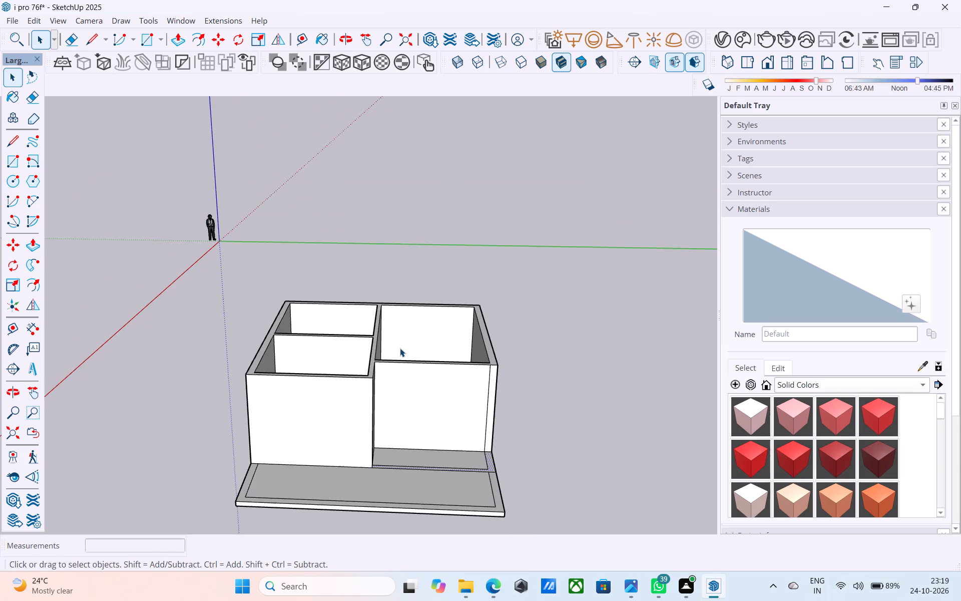
middle_click_drag(395, 346, 392, 462)
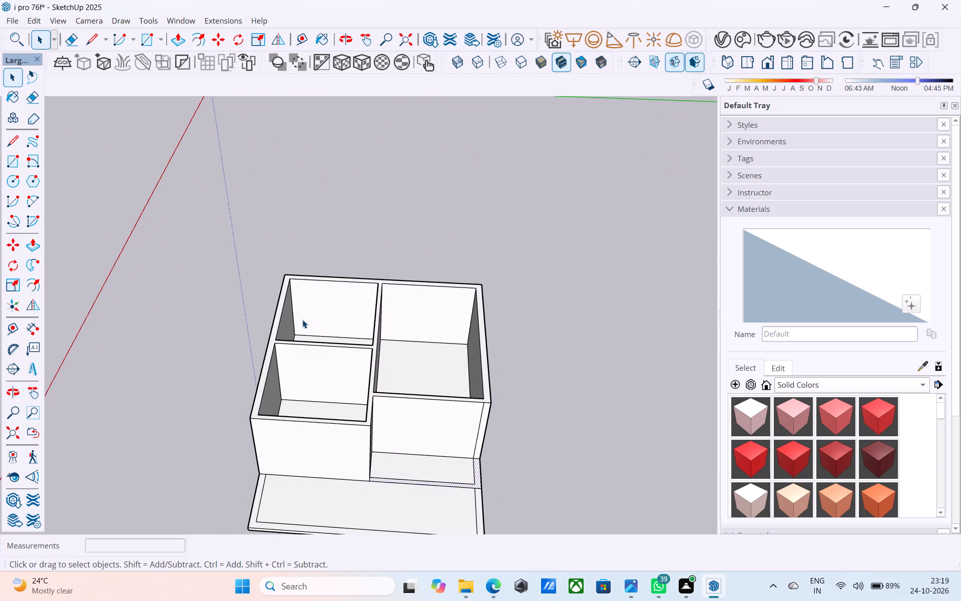
middle_click_drag(301, 318, 342, 337)
middle_click_drag(332, 336, 311, 327)
key("r")
scroll(295, 304, "up", 2)
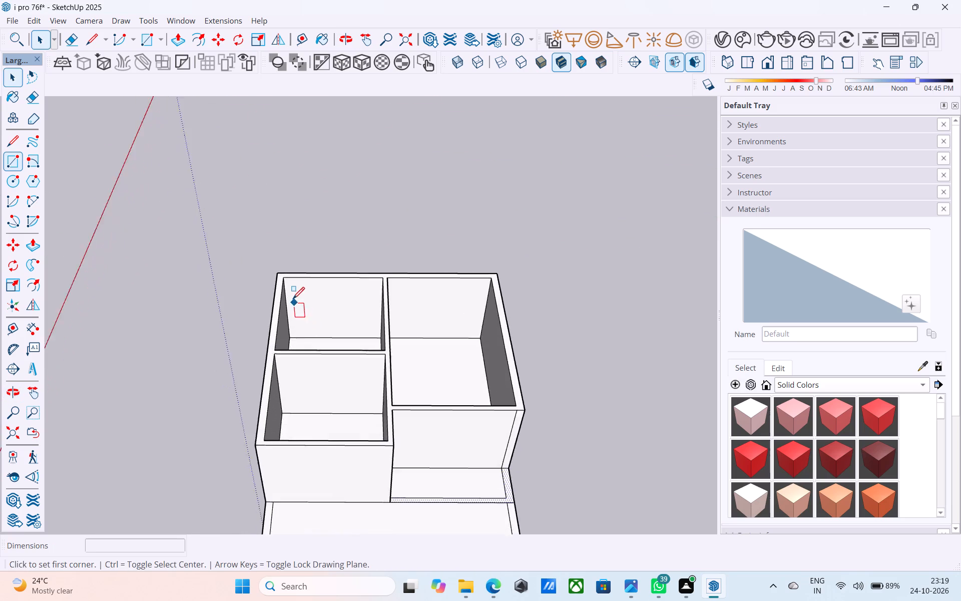
scroll(293, 300, "up", 3)
left_click(280, 265)
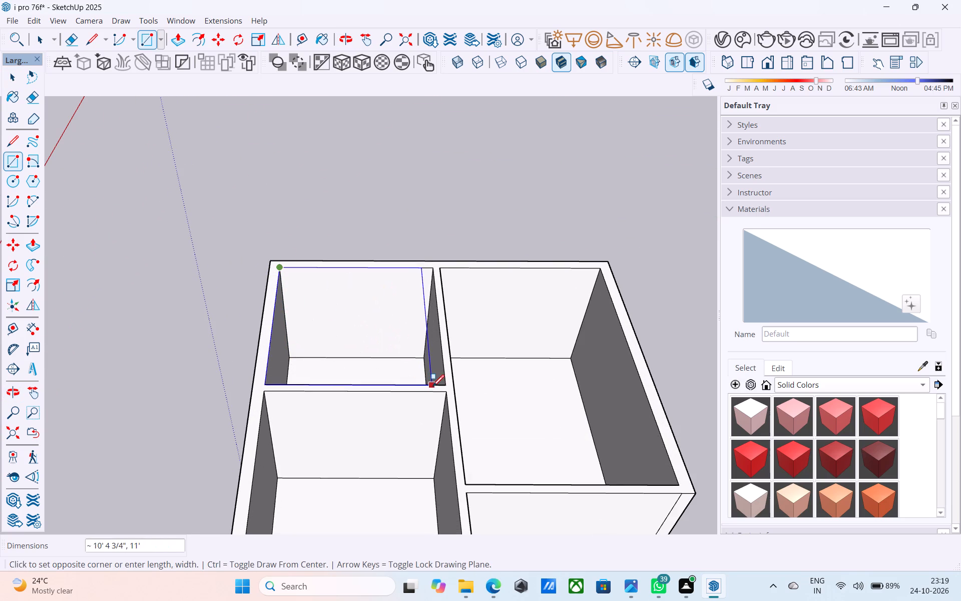
left_click(444, 387)
key("space")
Reverse the face of the rectangle covering the rear room.
left_click(383, 336)
right_click(383, 335)
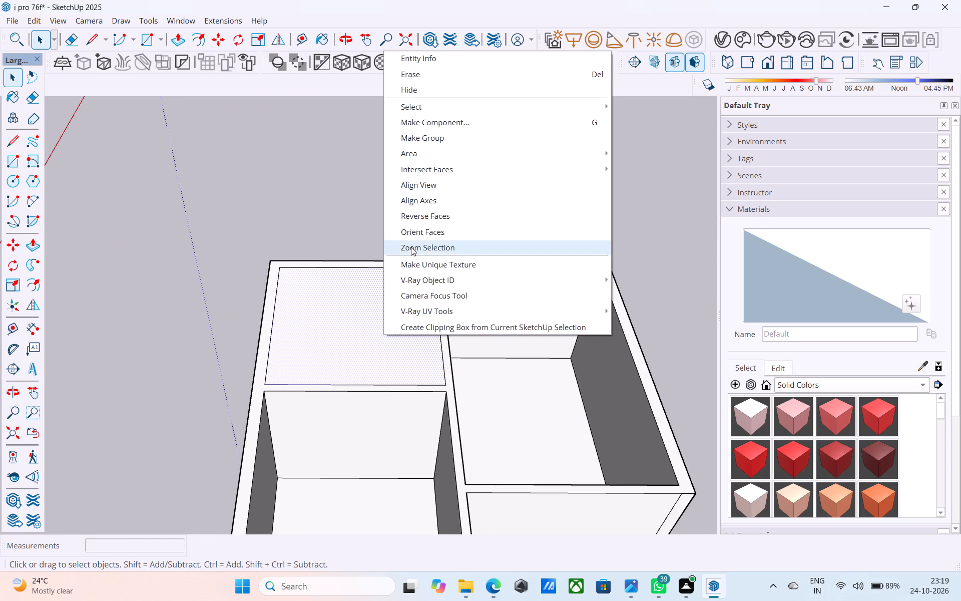
left_click(405, 212)
Draw 6" vertical lines upward from two opposite corners of the face covering the rear room nearest the origin.
middle_click_drag(280, 266, 255, 251)
key("l")
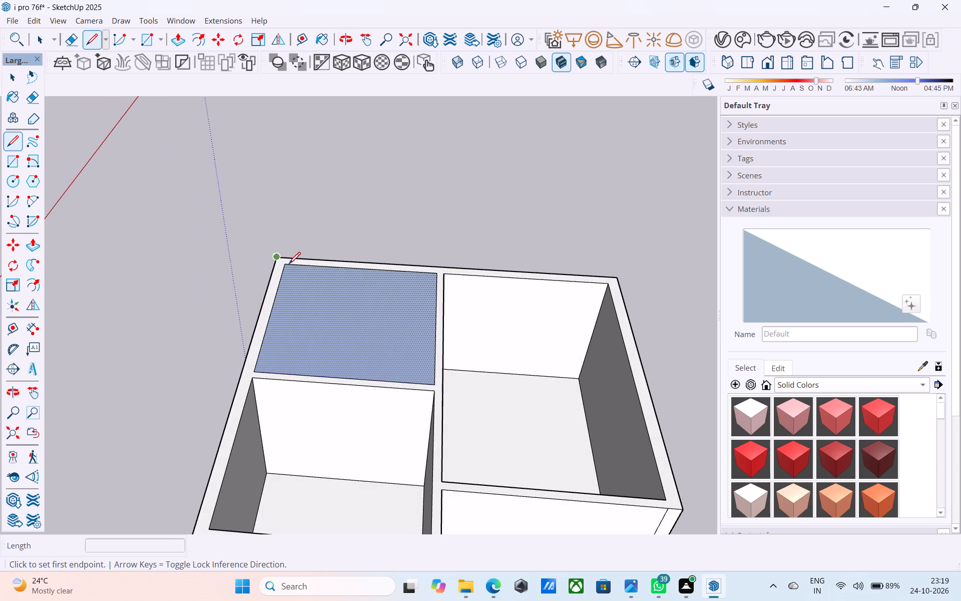
left_click(286, 263)
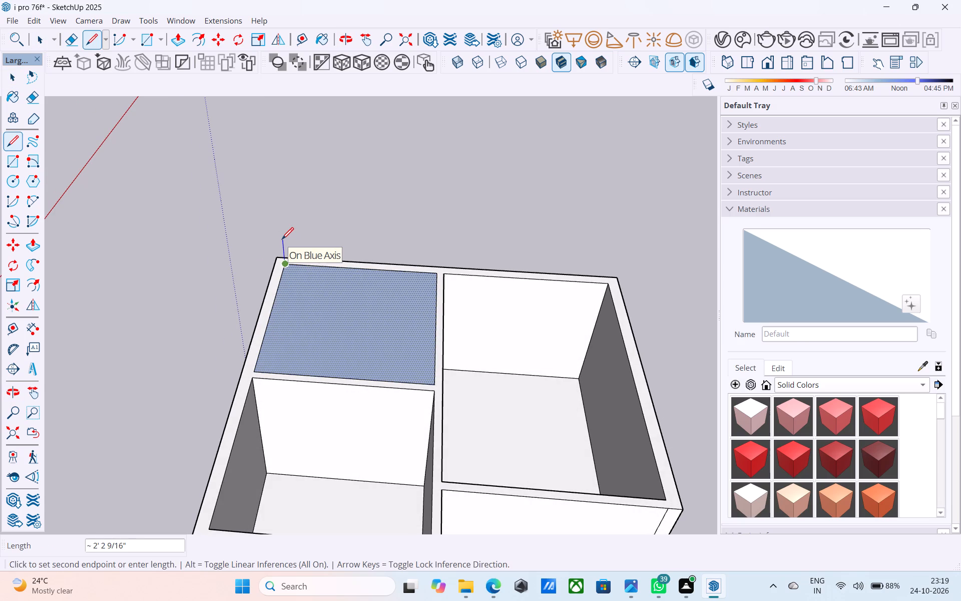
key("6")
key("shift+quotedbl")
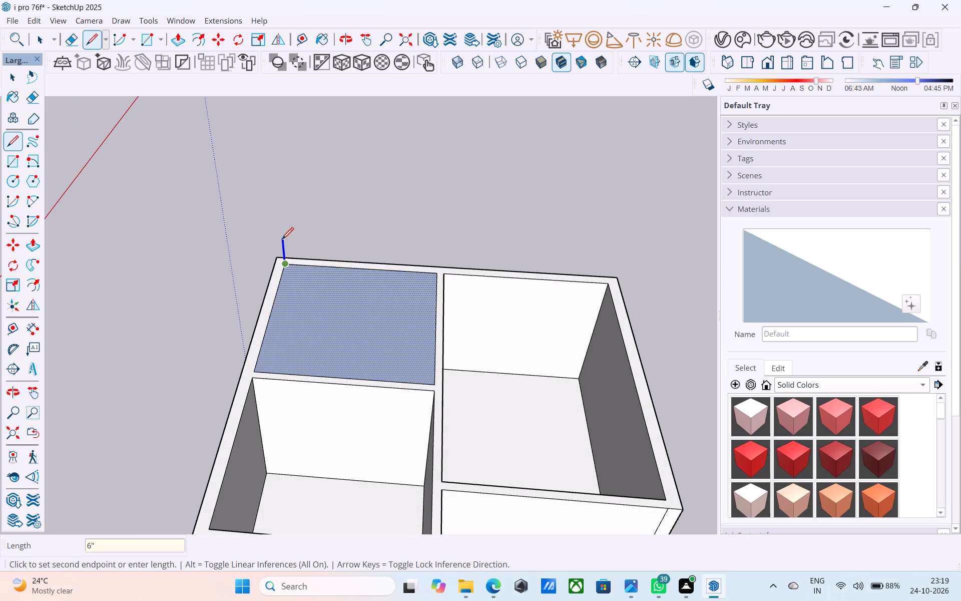
key("Return")
key("space")
key("l")
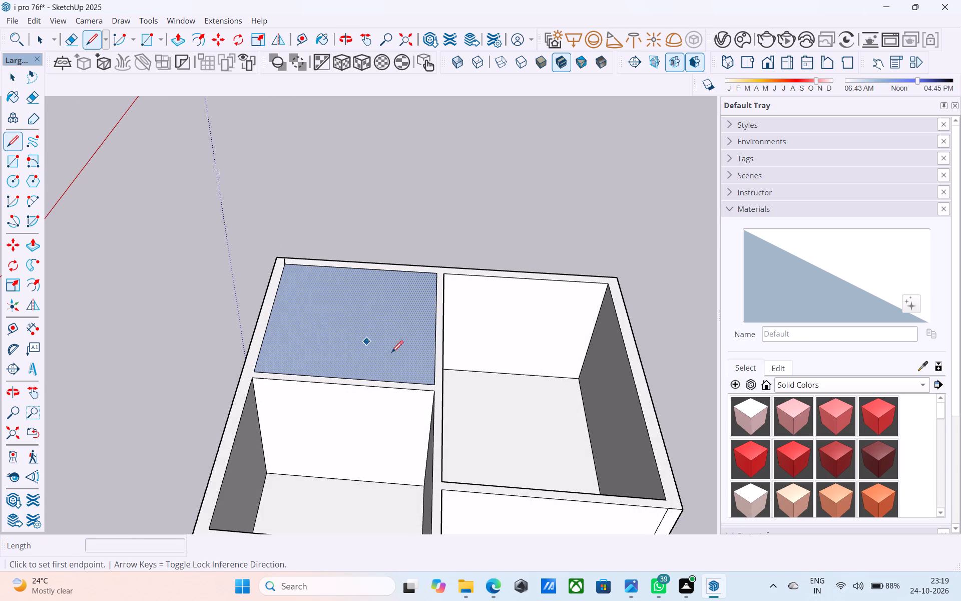
left_click(433, 381)
middle_click_drag(424, 365, 313, 256)
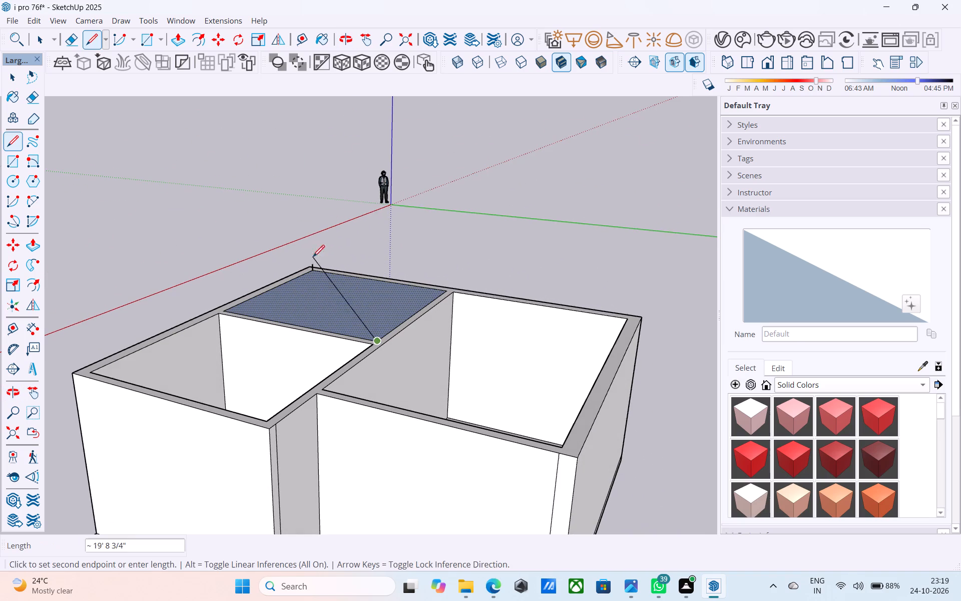
type("6\"")
key("Return")
key("space")
Draw an 11' by 11' 3" rectangle between the tops of the two vertical lines above the rear room.
key("r")
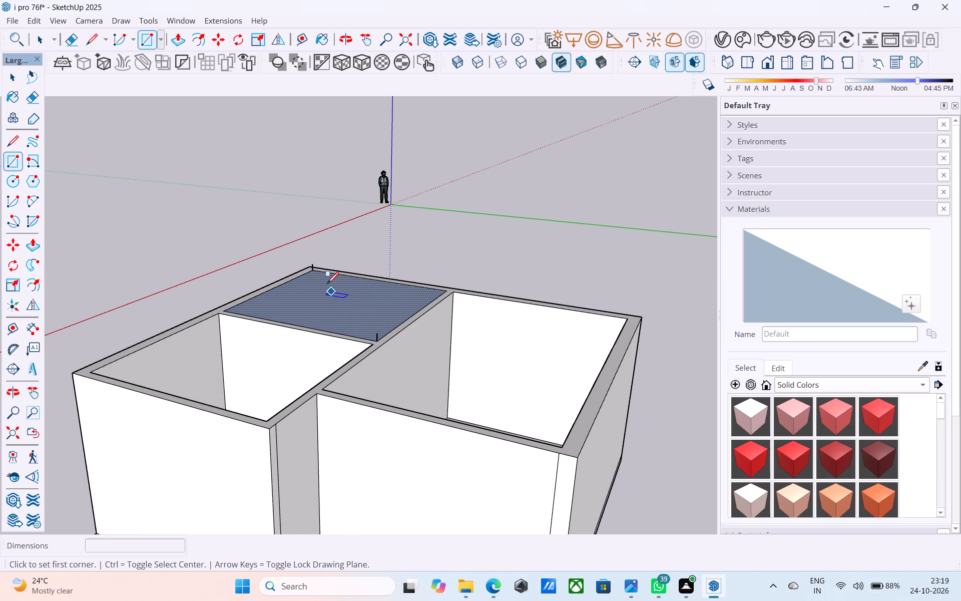
left_click(316, 262)
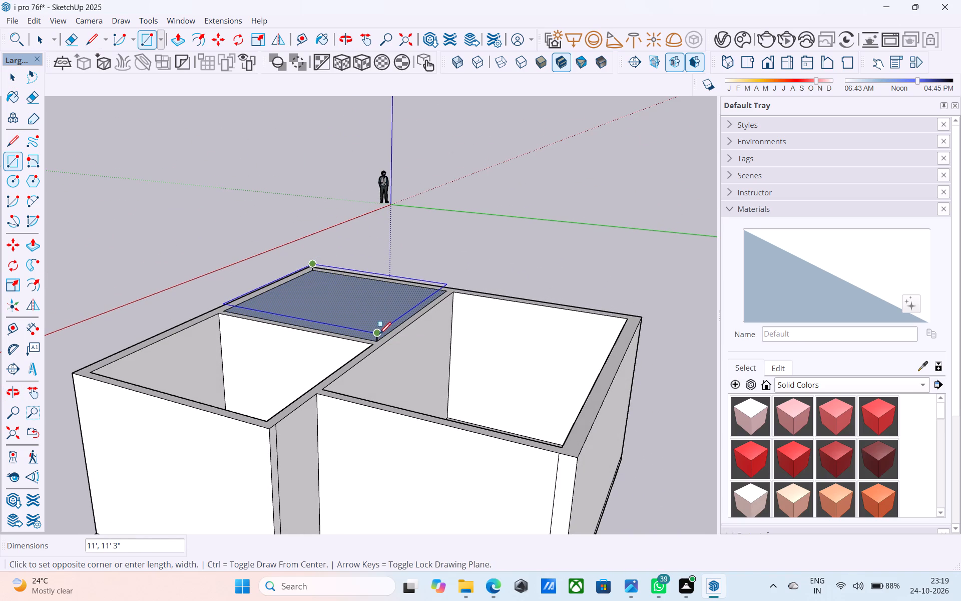
left_click(379, 335)
Draw vertical lines at the slab's two remaining corners to close its side faces.
key("l")
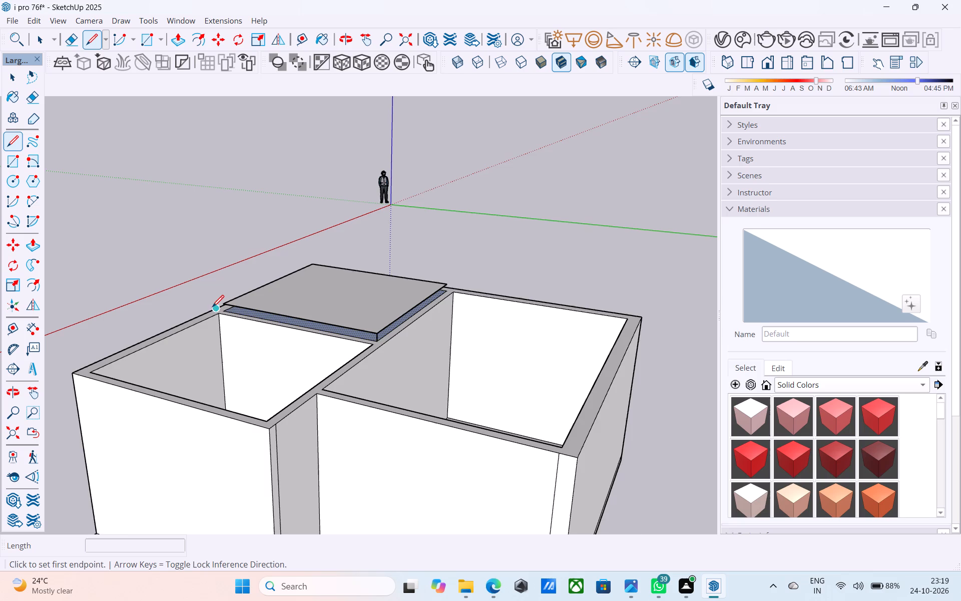
scroll(212, 308, "up", 4)
left_click(229, 313)
left_click(230, 305)
key("space")
scroll(210, 308, "down", 6)
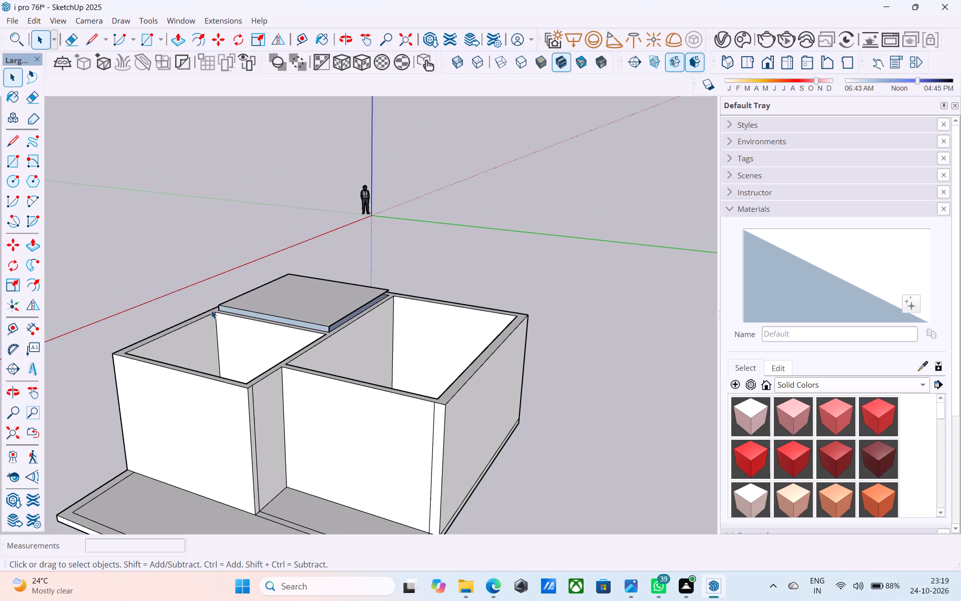
key("l")
scroll(386, 304, "up", 9)
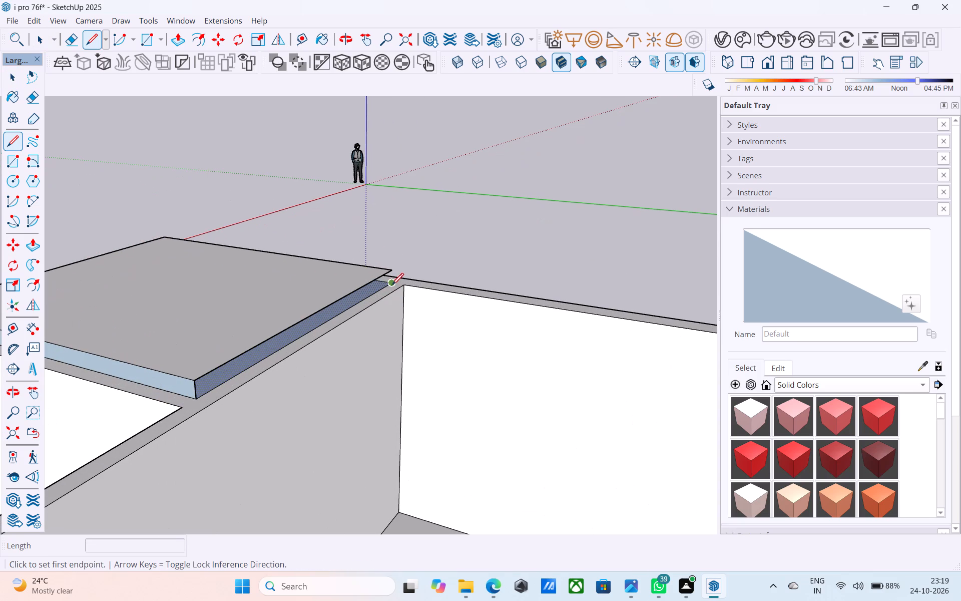
left_click(391, 284)
left_click(391, 272)
key("space")
Turn the roof slab's two inner side faces, toward the neighbouring rooms, so their front sides face outward.
left_click(380, 280)
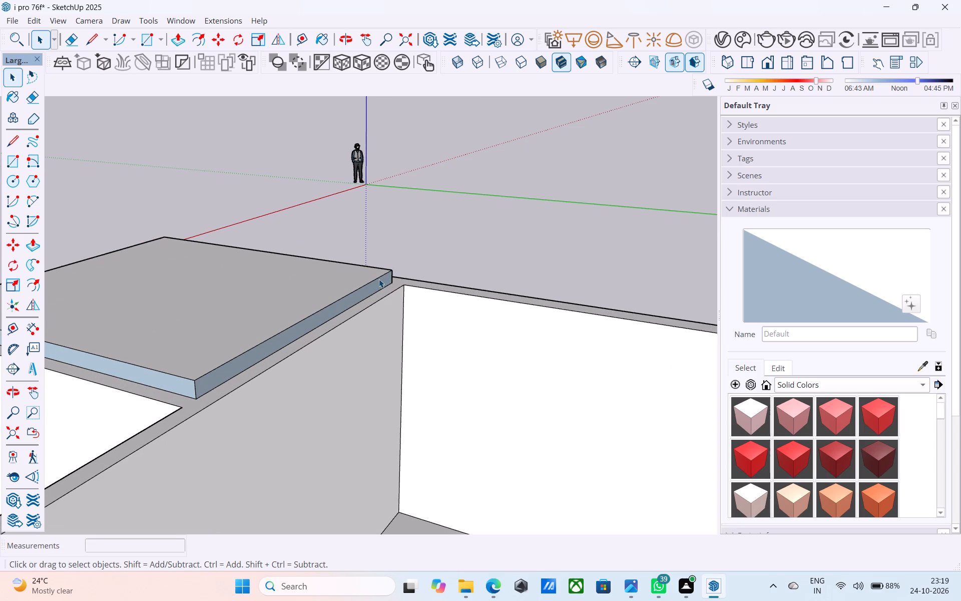
right_click(379, 279)
left_click(351, 305)
left_click(348, 303)
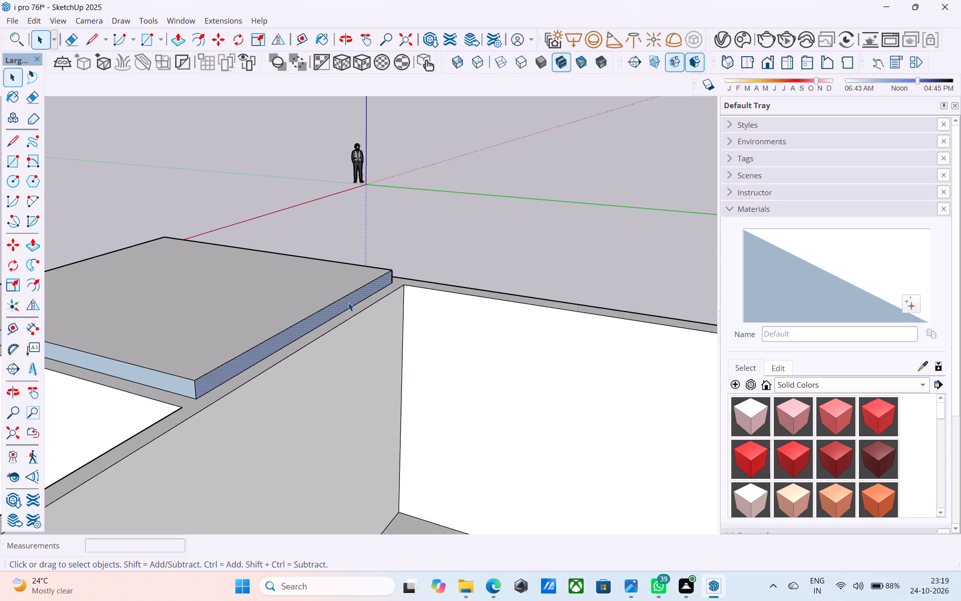
right_click(348, 303)
left_click(392, 464)
scroll(387, 329, "down", 7)
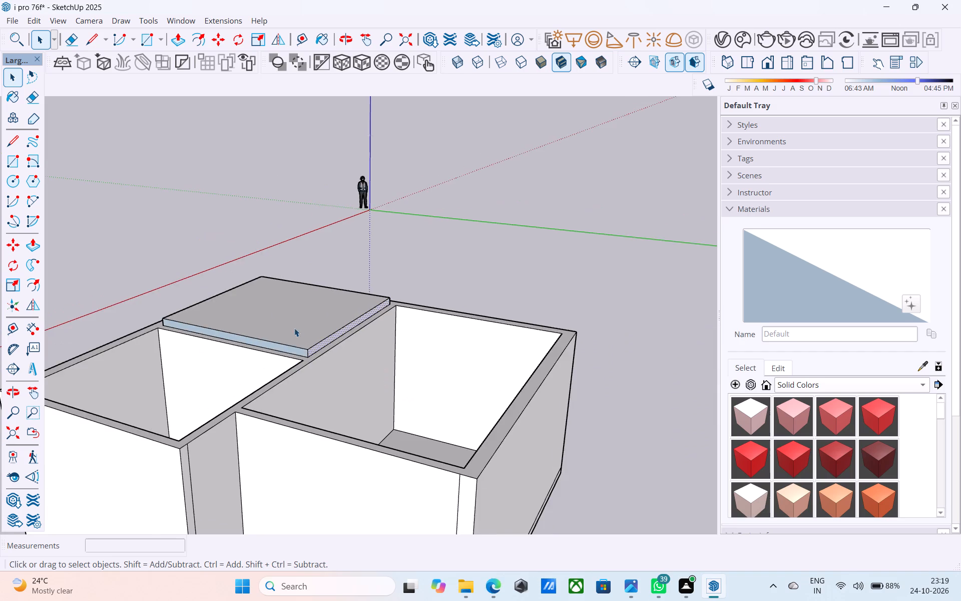
scroll(198, 340, "up", 7)
left_click(199, 318)
right_click(199, 318)
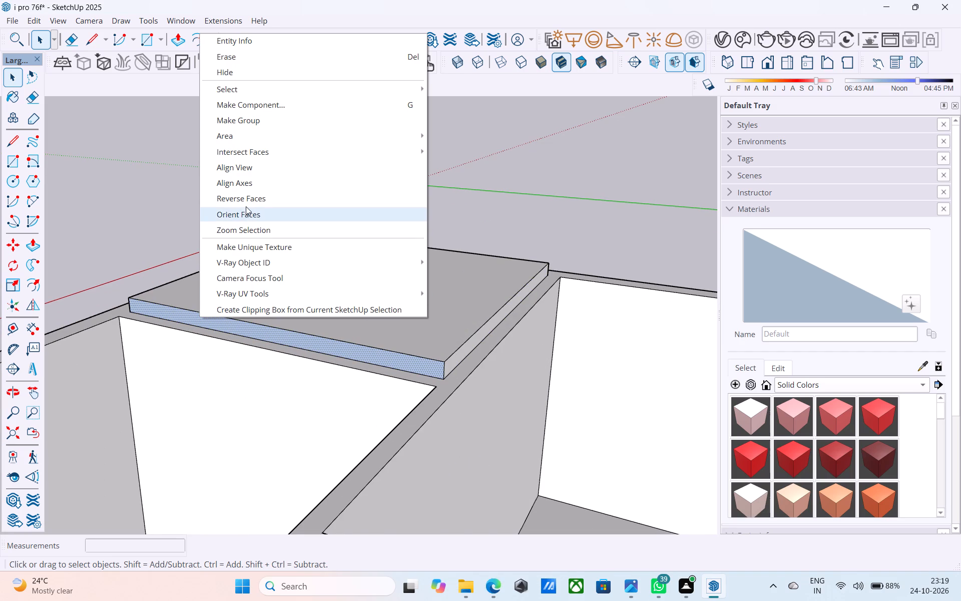
left_click(246, 206)
Reverse the roof slab's two side faces along the outer walls so their front sides face outward.
scroll(246, 202, "down", 7)
middle_click_drag(241, 209, 673, 221)
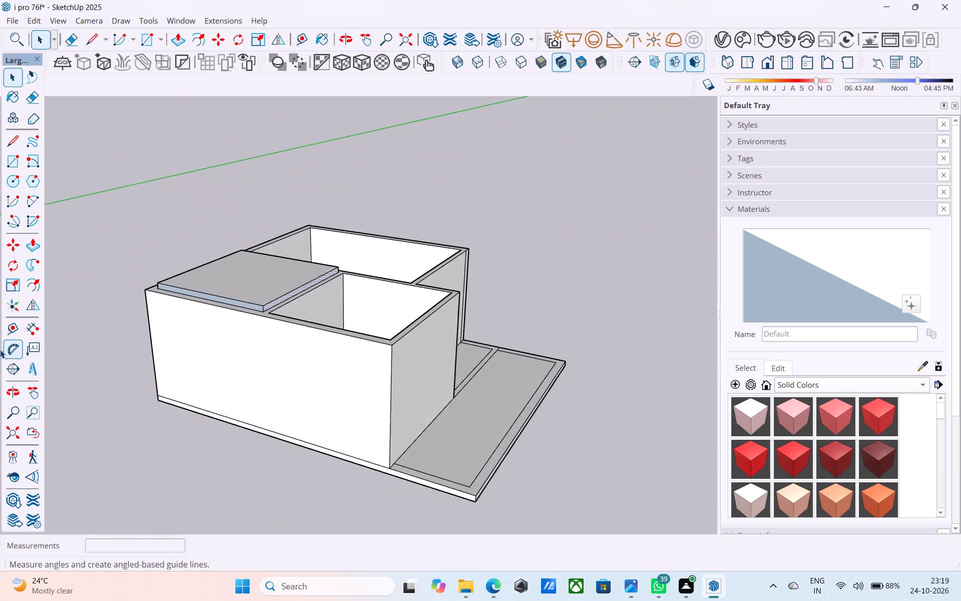
middle_click_drag(0, 350, 295, 328)
scroll(295, 328, "up", 8)
left_click(296, 319)
right_click(296, 319)
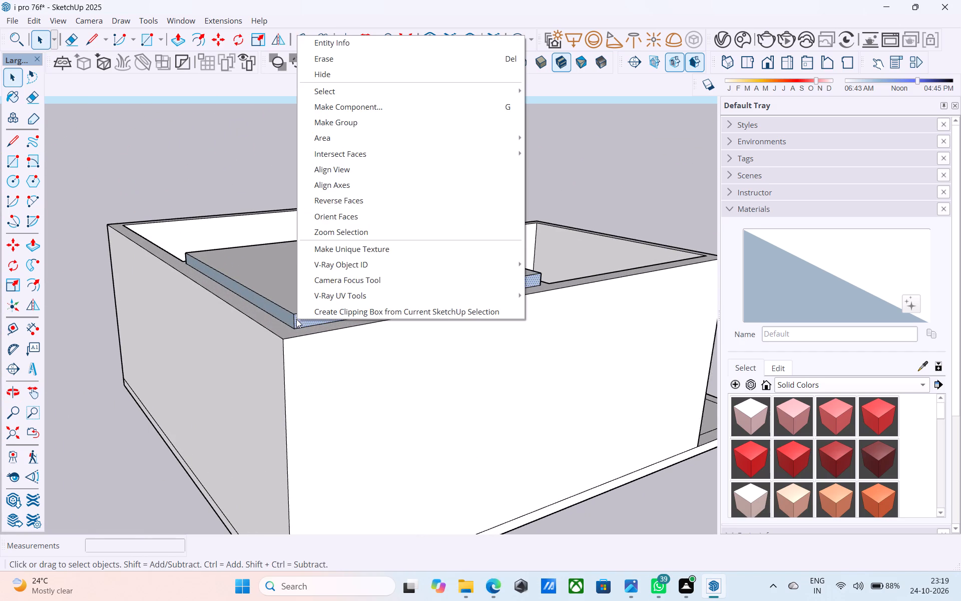
left_click(332, 206)
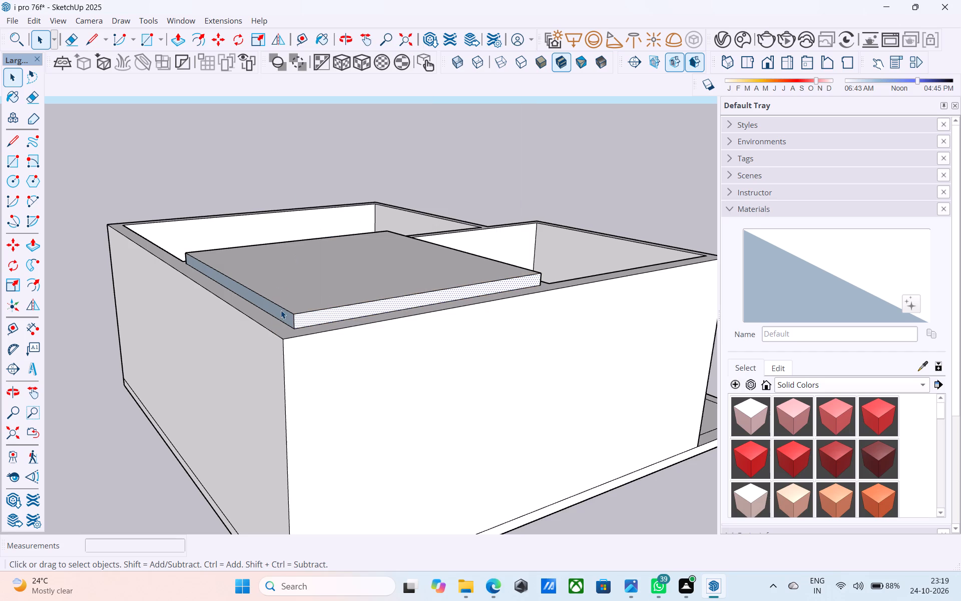
left_click(281, 310)
left_click(283, 314)
right_click(283, 314)
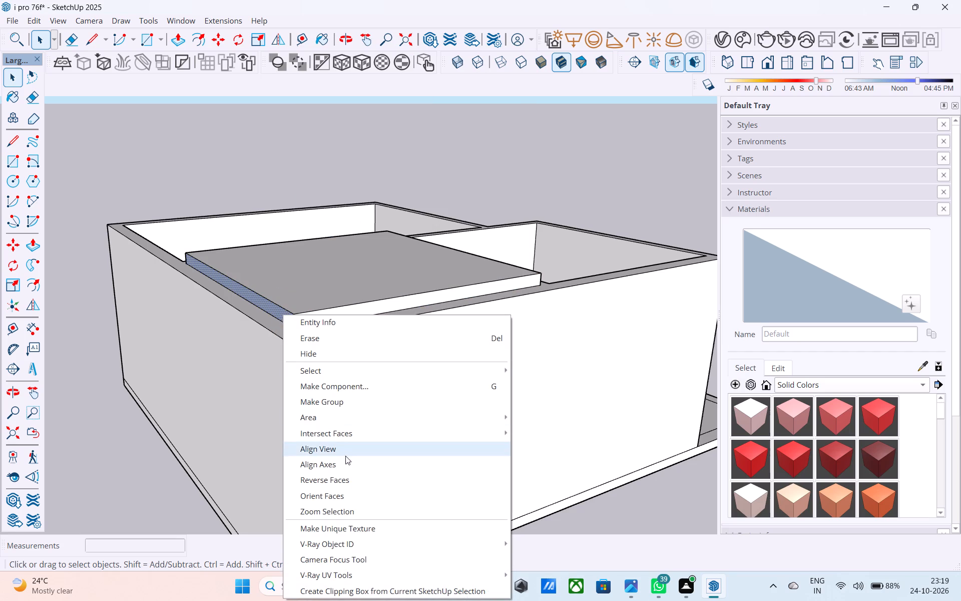
left_click(348, 476)
Push/Pull the slab's two outer side faces until they are flush with the house's outer wall faces.
scroll(295, 288, "down", 6)
middle_click_drag(291, 281, 504, 283)
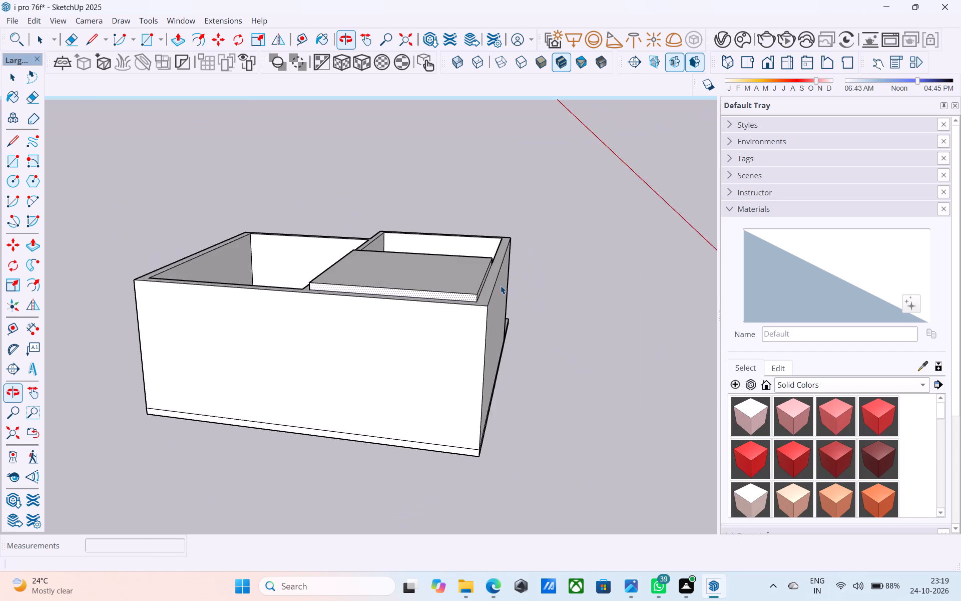
scroll(471, 300, "up", 7)
scroll(452, 297, "down", 5)
key("p")
left_click(451, 297)
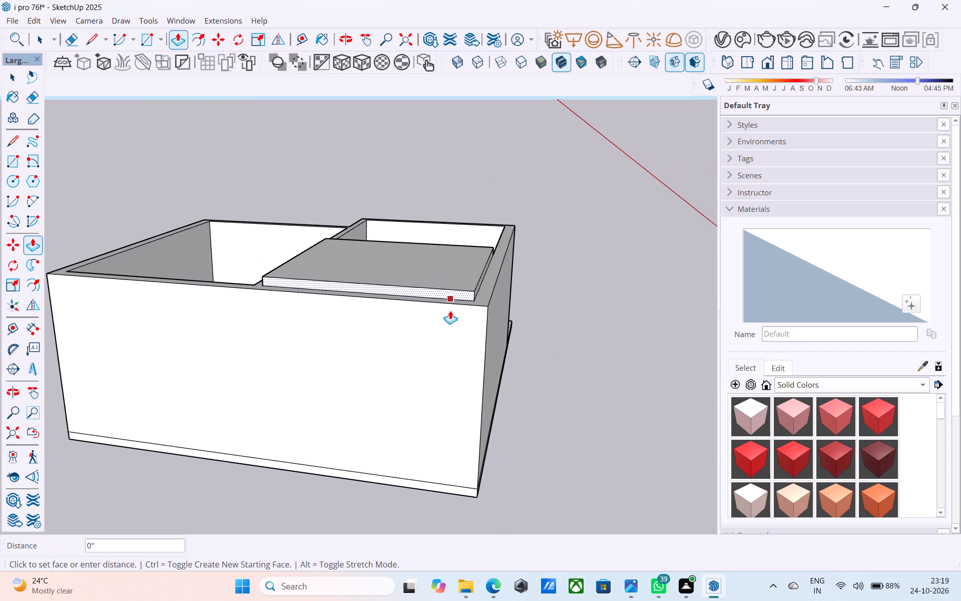
left_click(450, 313)
middle_click_drag(468, 295, 329, 296)
key("space")
scroll(364, 297, "up", 5)
left_click(364, 297)
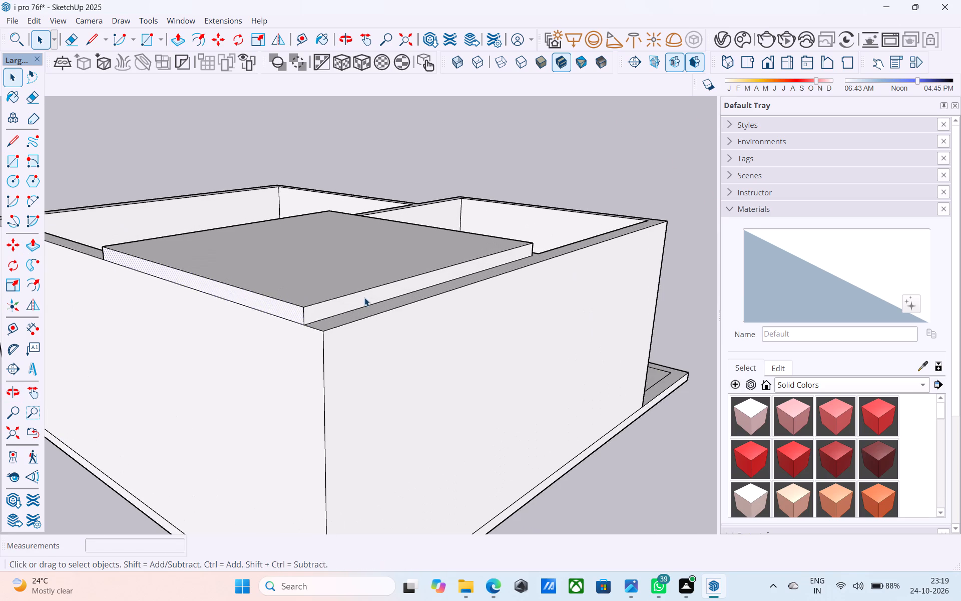
key("p")
left_click(364, 297)
left_click(379, 359)
scroll(381, 351, "down", 7)
key("space")
Push/Pull the slab's inner side face across the neighbouring larger room to the opposite outer wall face.
middle_click_drag(331, 346, 489, 321)
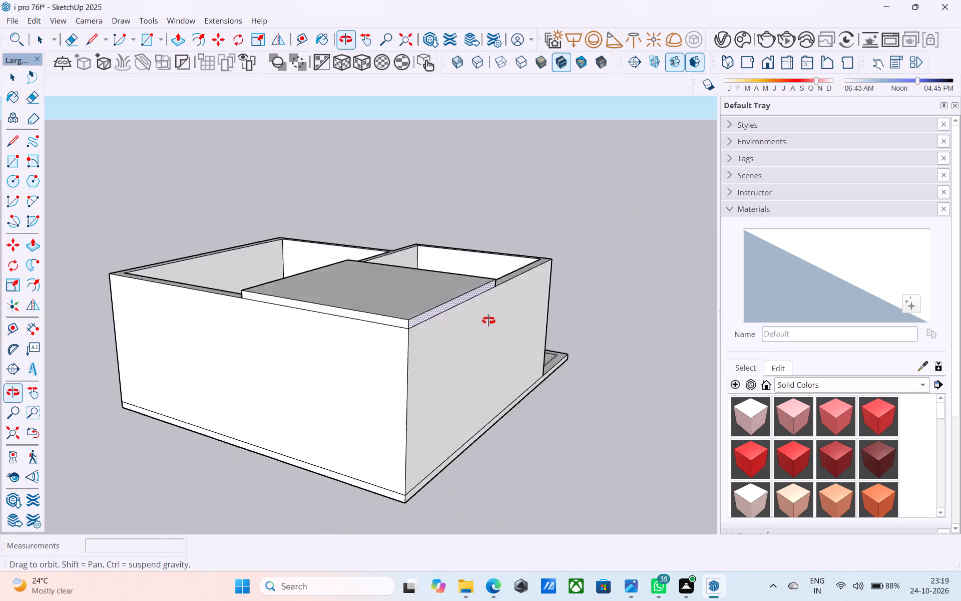
middle_click_drag(489, 321, 514, 324)
middle_click_drag(364, 348, 533, 366)
middle_click_drag(429, 366, 618, 381)
scroll(495, 318, "up", 5)
left_click(509, 246)
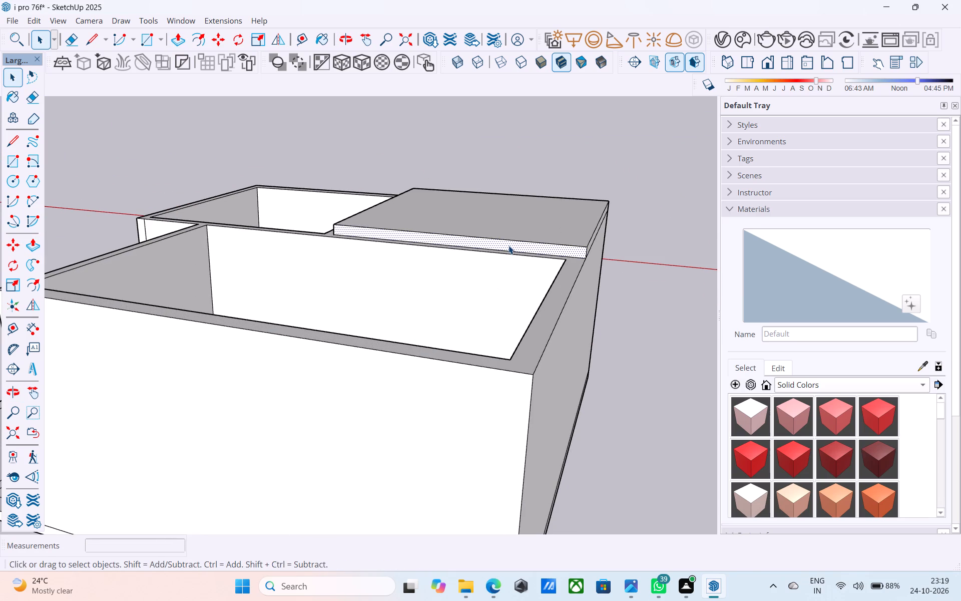
key("p")
left_click(509, 245)
left_click(412, 391)
Push/Pull the slab's front side face forward over the rooms to the recessed front wall face.
scroll(376, 371, "down", 6)
middle_click_drag(328, 372, 652, 357)
key("space")
middle_click_drag(408, 326, 618, 310)
middle_click_drag(304, 329, 409, 333)
scroll(337, 304, "up", 6)
left_click(330, 246)
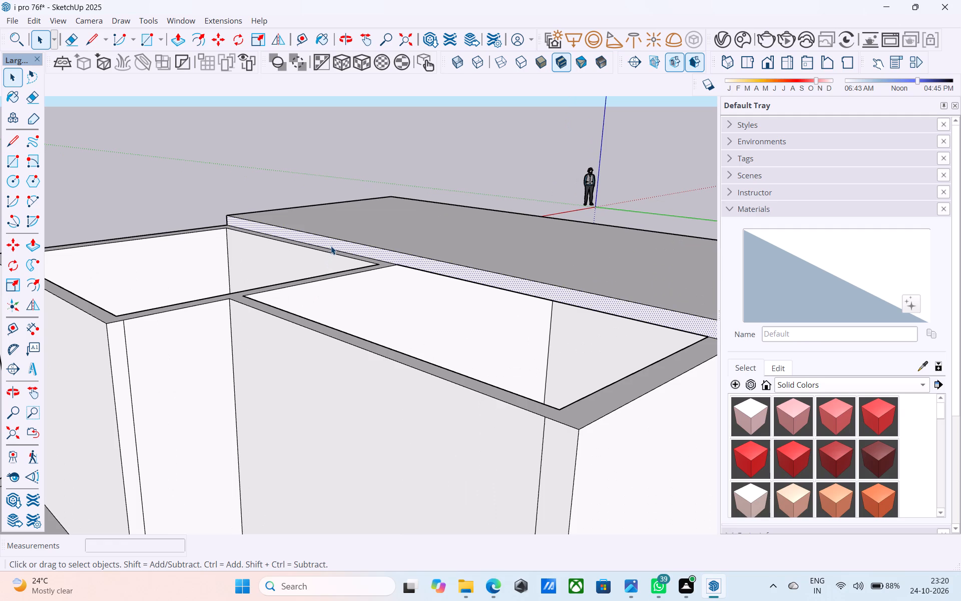
key("p")
left_click(331, 246)
left_click(308, 360)
Draw a 6" vertical line across the slab's front edge at the corner between the projecting room and recessed wall.
scroll(309, 345, "down", 6)
key("space")
middle_click_drag(220, 334, 360, 339)
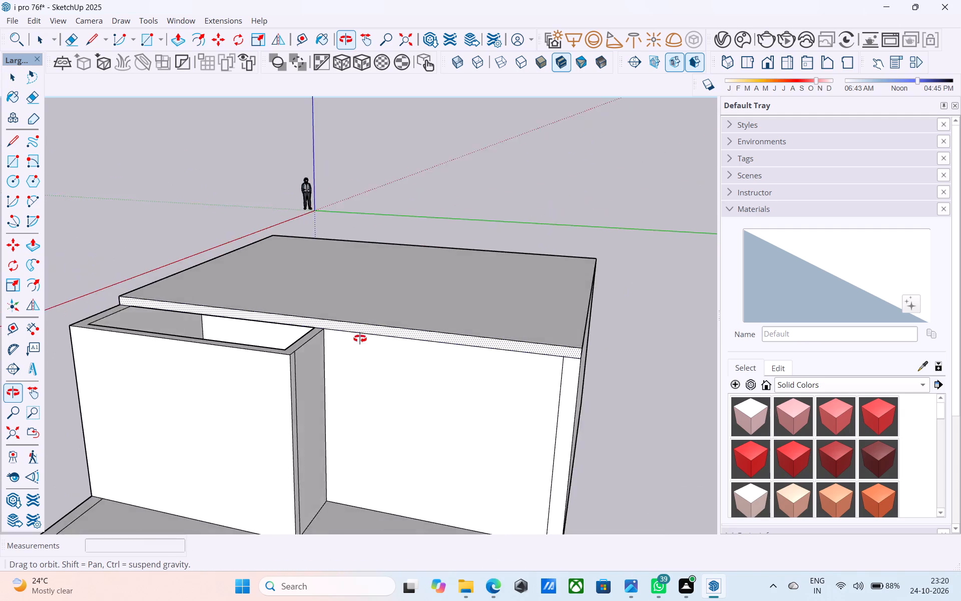
middle_click_drag(360, 339, 410, 363)
key("l")
scroll(354, 327, "up", 4)
left_click(352, 349)
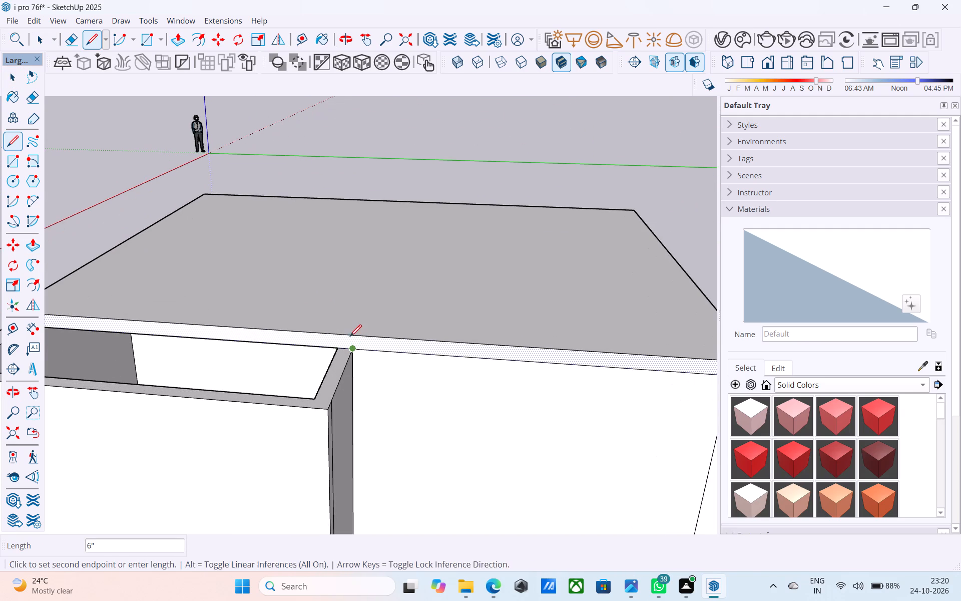
left_click(350, 336)
key("space")
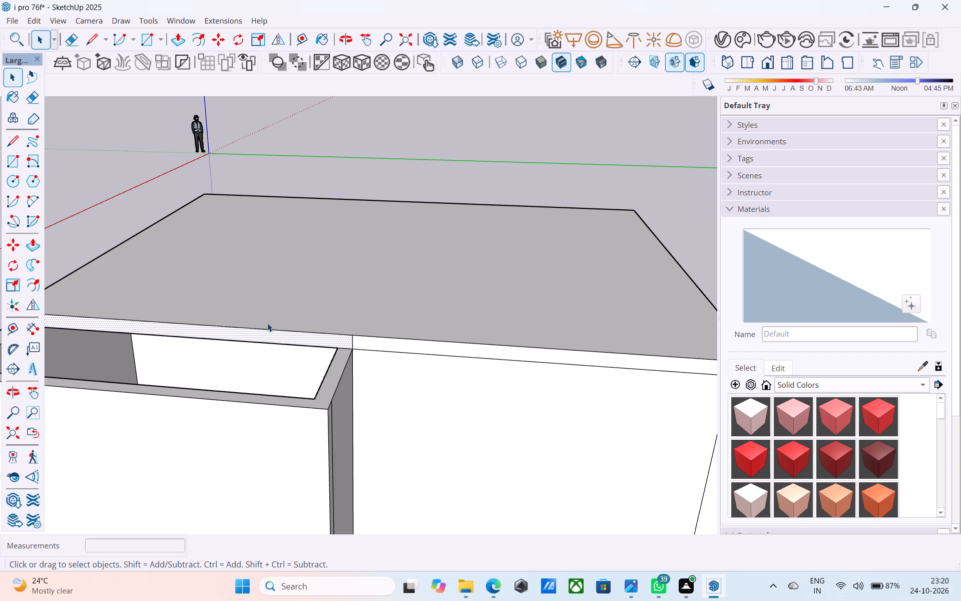
Push/Pull the slab edge section over the projecting front room 4' forward, flush with its front wall.
scroll(271, 291, "down", 7)
middle_click_drag(275, 289, 467, 296)
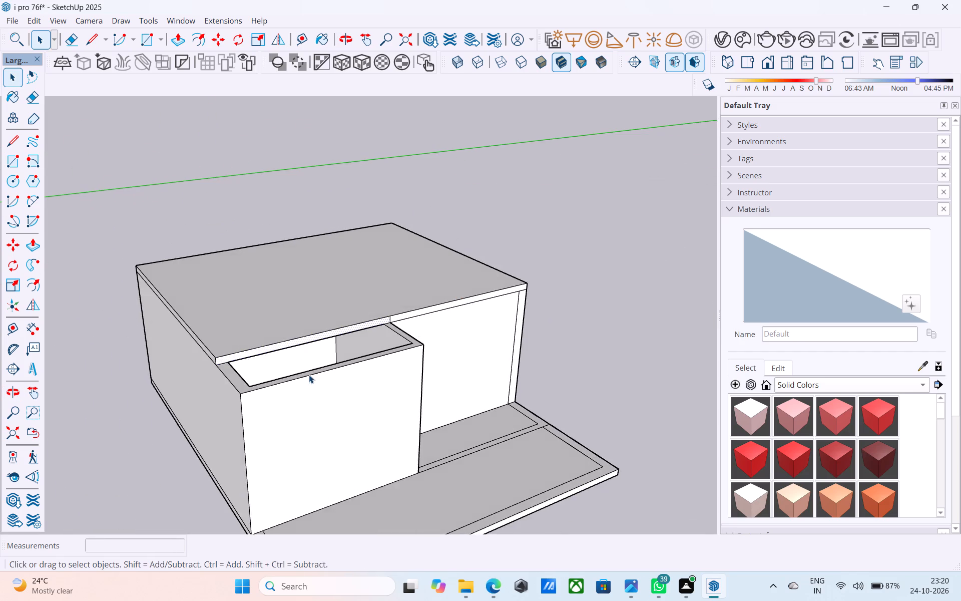
scroll(309, 375, "up", 5)
scroll(305, 373, "down", 5)
middle_click_drag(286, 349, 281, 329)
key("p")
left_click(234, 330)
left_click(252, 389)
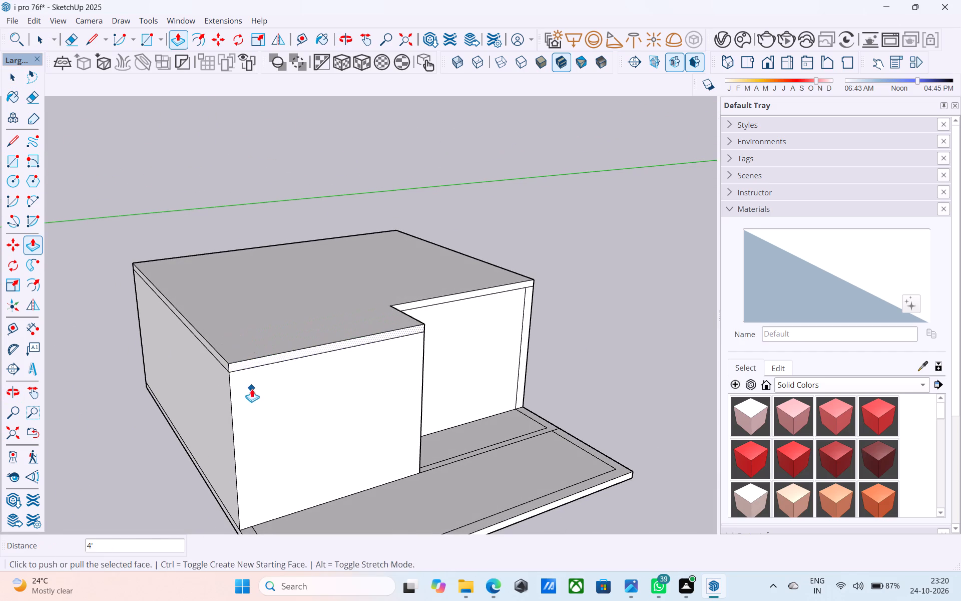
key("space")
Save the model.
scroll(253, 387, "down", 2)
middle_click_drag(251, 386, 243, 378)
key("ctrl+s")
key("space")
Push/Pull the slab edge above the recessed wall forward, flush with the slab's front edge over the projecting room.
scroll(244, 376, "down", 1)
middle_click_drag(241, 374, 124, 389)
middle_click_drag(234, 367, 233, 374)
middle_click_drag(246, 365, 242, 264)
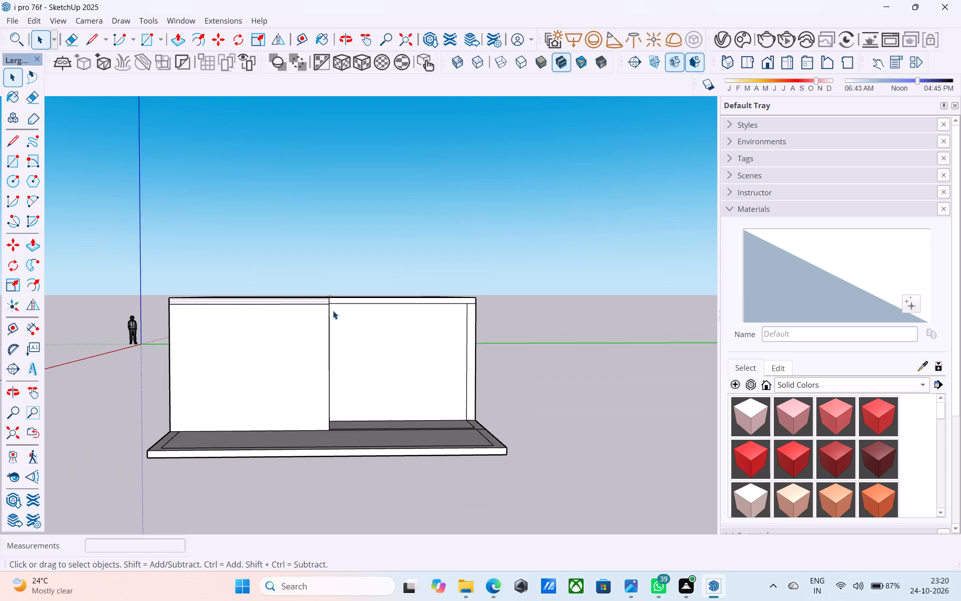
scroll(341, 310, "up", 4)
middle_click_drag(346, 299, 329, 312)
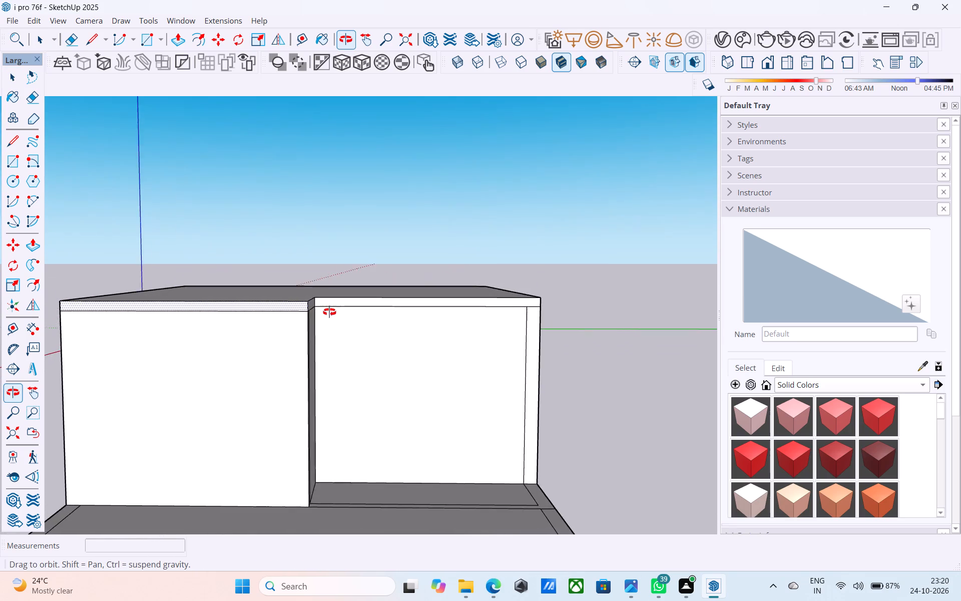
middle_click_drag(329, 312, 347, 359)
scroll(353, 381, "up", 4)
left_click(342, 300)
key("p")
left_click(342, 300)
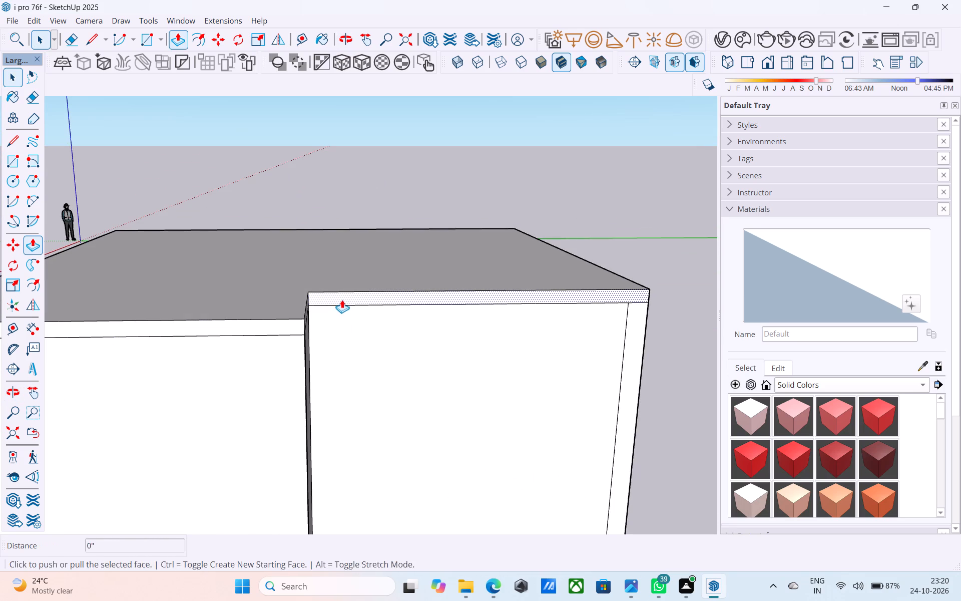
left_click(244, 320)
key("space")
scroll(260, 300, "down", 5)
Offset the roof slab's top outline inward by 6".
middle_click_drag(270, 288, 283, 415)
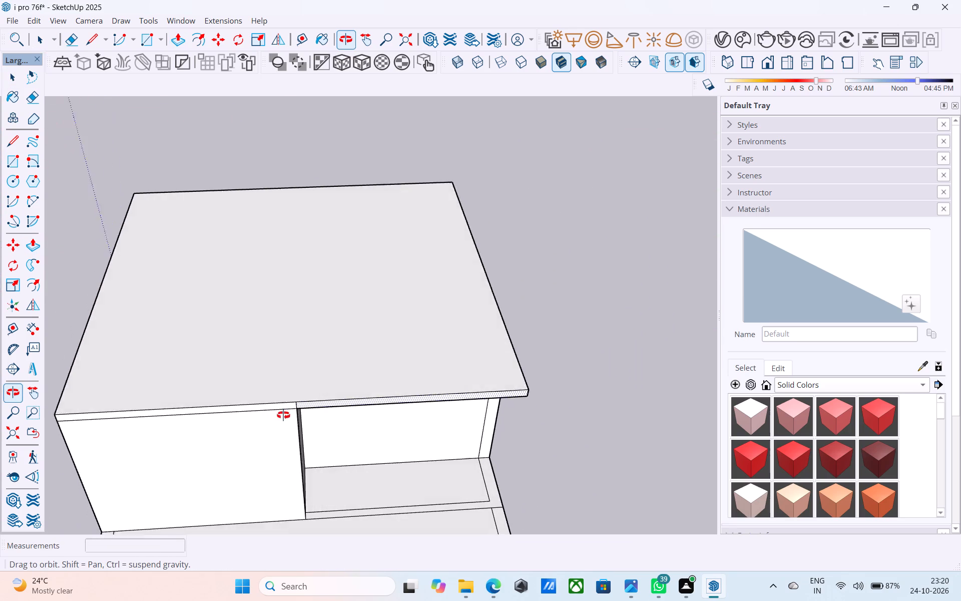
middle_click_drag(283, 415, 296, 425)
left_click(270, 363)
scroll(266, 357, "up", 2)
key("f")
left_click(266, 357)
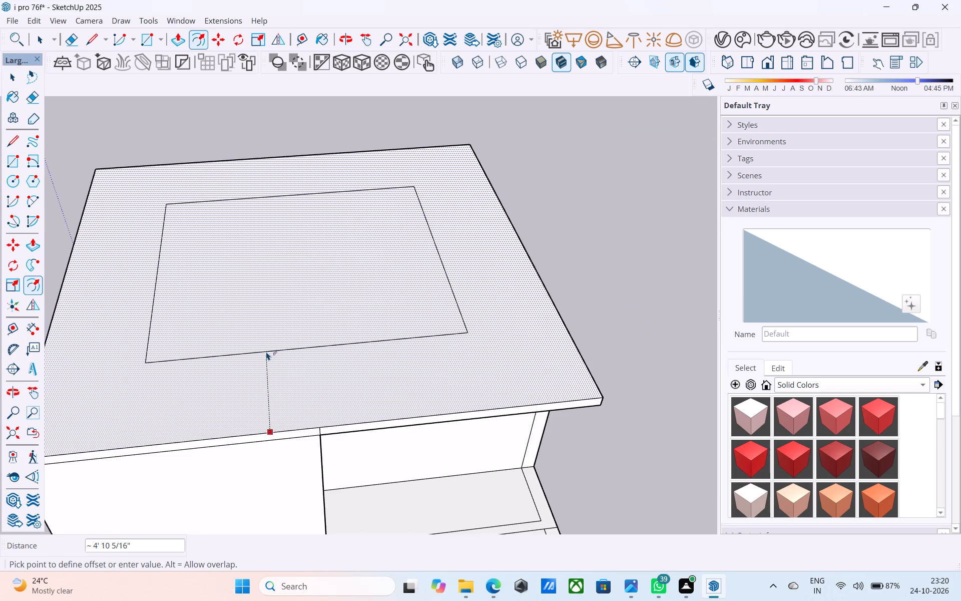
key("6")
key("shift+quotedbl")
key("Return")
key("space")
scroll(266, 349, "down", 6)
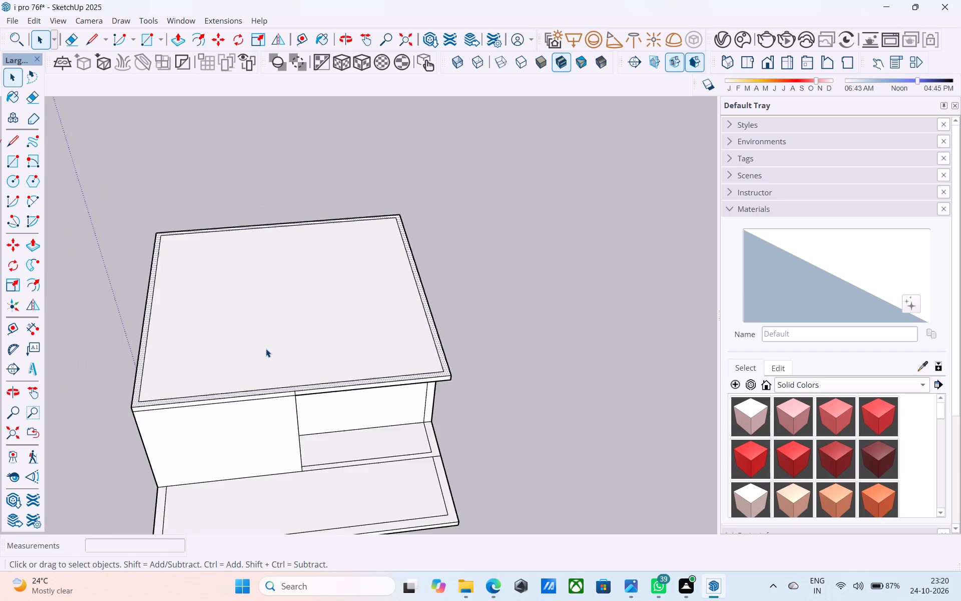
Examine the bordered roof slab and the front overhang from above and from the front.
middle_click_drag(266, 351, 282, 325)
scroll(282, 325, "up", 3)
scroll(282, 325, "down", 3)
middle_click_drag(282, 325, 287, 316)
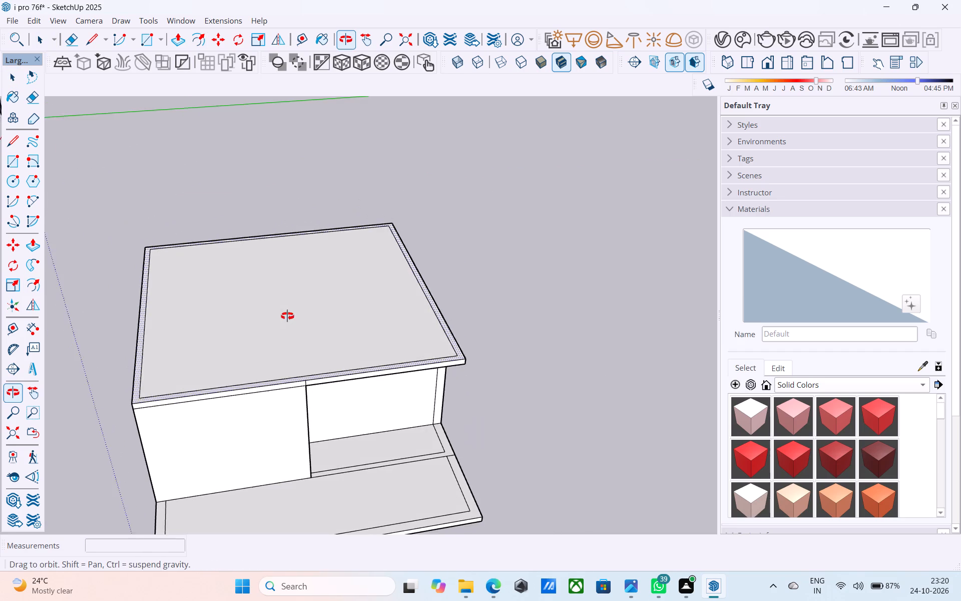
middle_click_drag(287, 316, 329, 308)
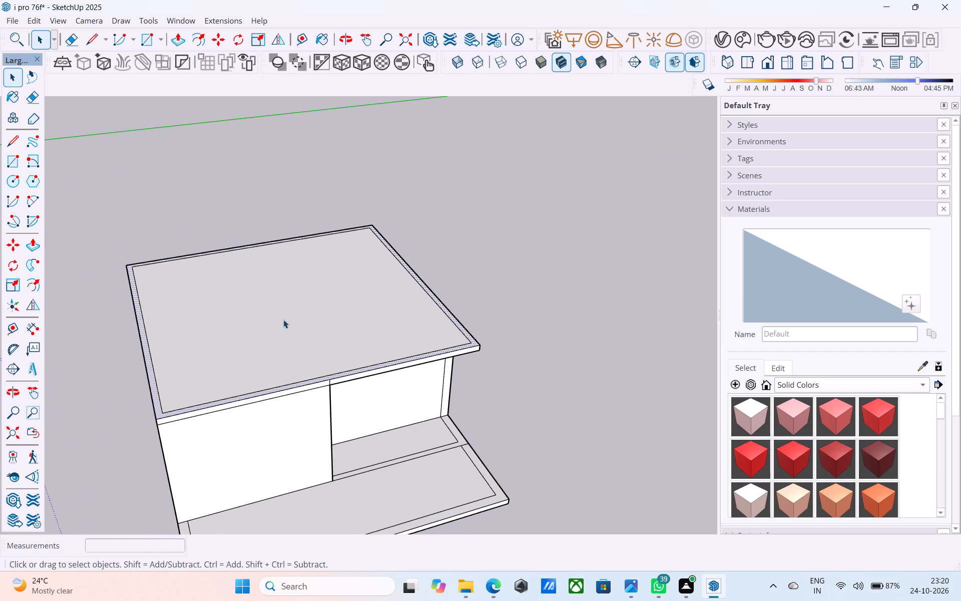
middle_click_drag(255, 302, 247, 295)
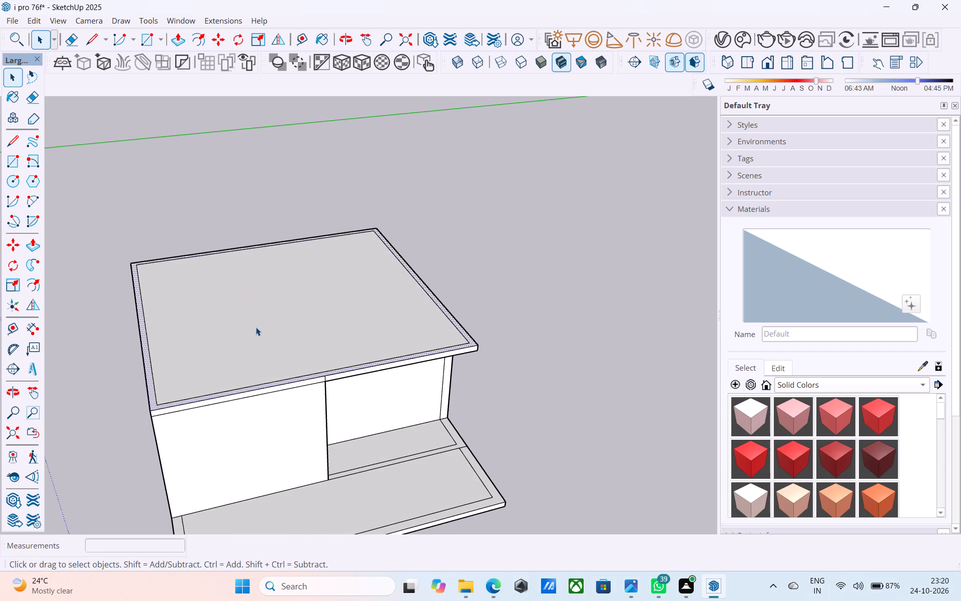
scroll(256, 327, "down", 1)
middle_click_drag(256, 327, 261, 314)
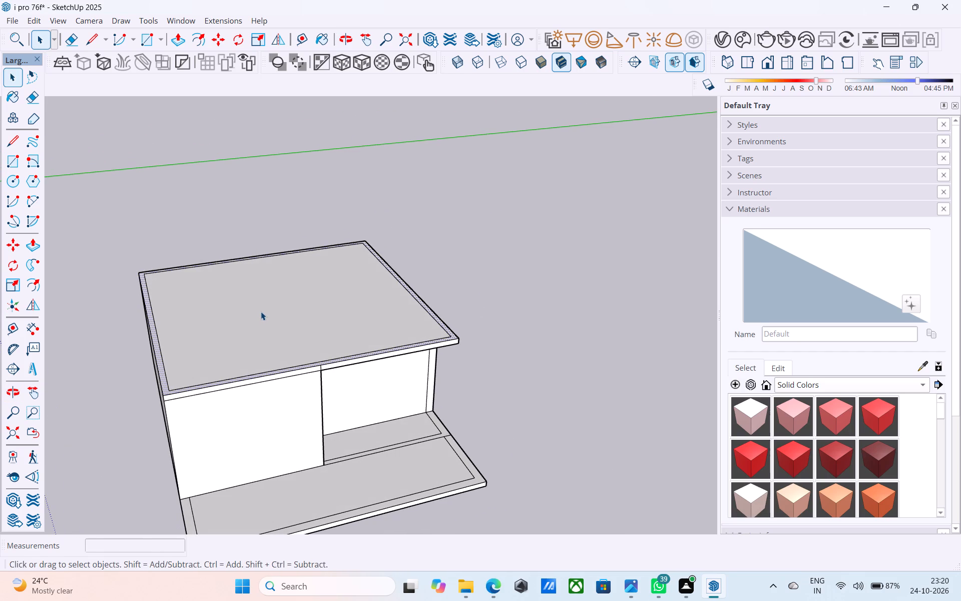
middle_click_drag(260, 309, 259, 281)
scroll(259, 281, "down", 1)
middle_click_drag(259, 281, 255, 244)
middle_click_drag(281, 311, 248, 274)
middle_click_drag(305, 333, 288, 326)
scroll(288, 326, "down", 2)
middle_click_drag(288, 326, 304, 456)
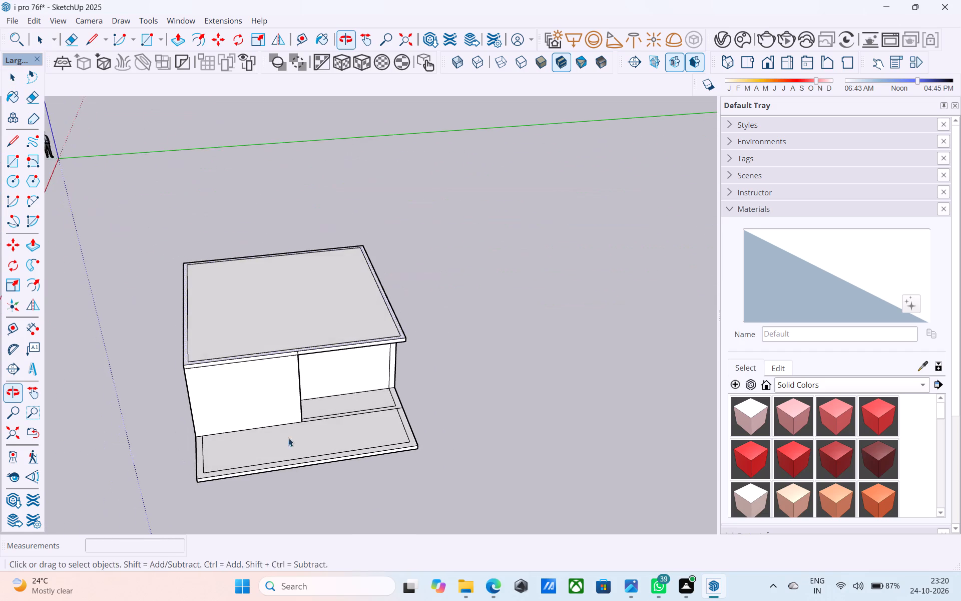
middle_click_drag(240, 344, 242, 376)
scroll(242, 376, "up", 6)
middle_click_drag(239, 369, 204, 258)
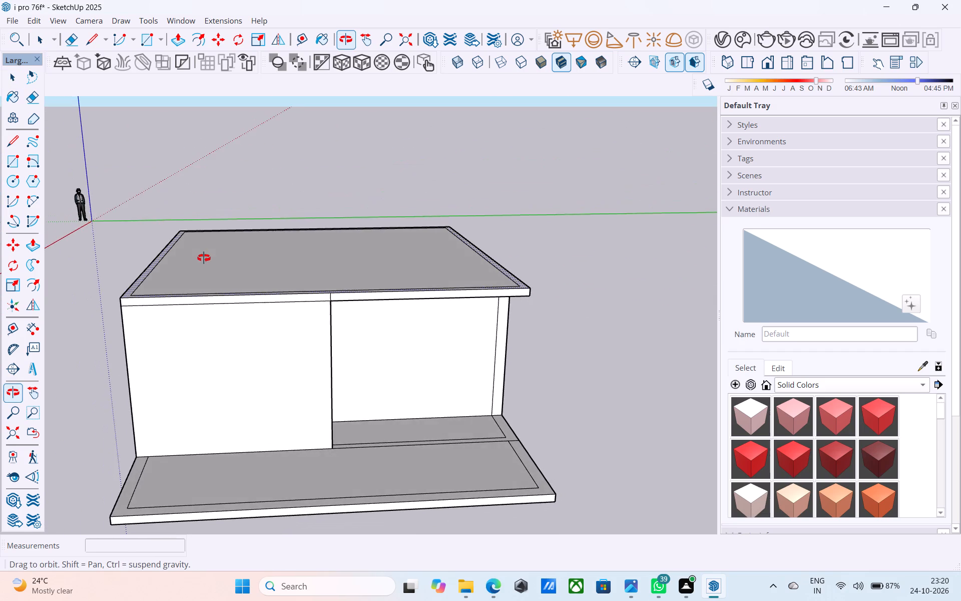
middle_click_drag(204, 258, 150, 222)
middle_click_drag(207, 263, 183, 261)
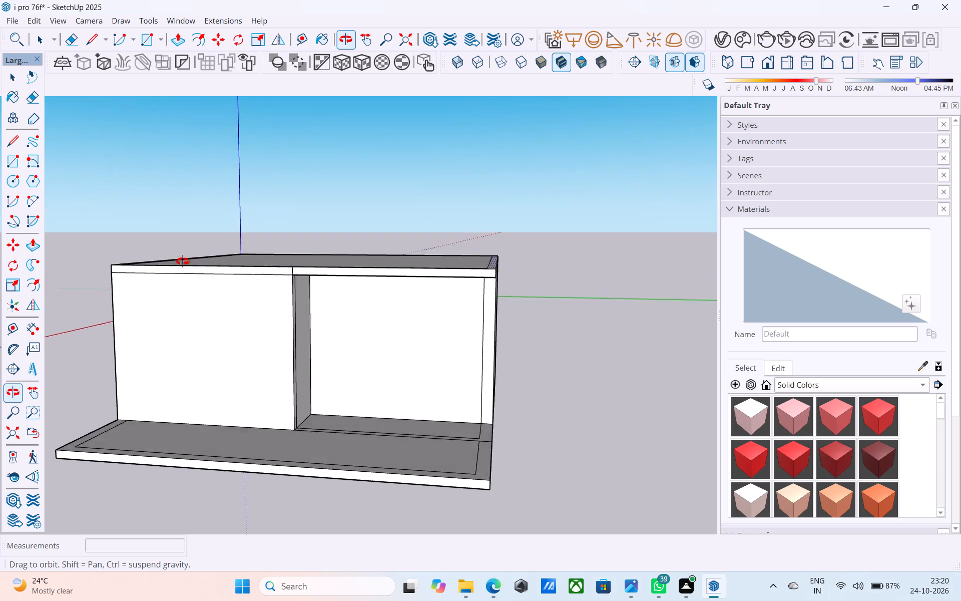
middle_click_drag(183, 261, 222, 381)
scroll(283, 363, "up", 4)
scroll(286, 356, "down", 4)
middle_click_drag(277, 357, 226, 271)
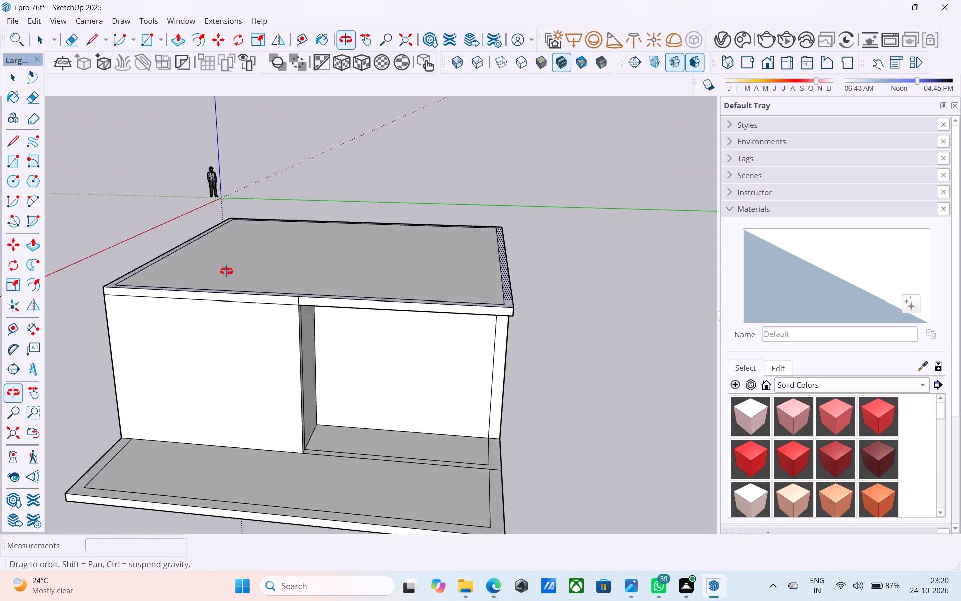
middle_click_drag(226, 271, 98, 237)
Push/Pull the slab edge over the recessed front area back 3' 6", flush with the recessed wall.
key("l")
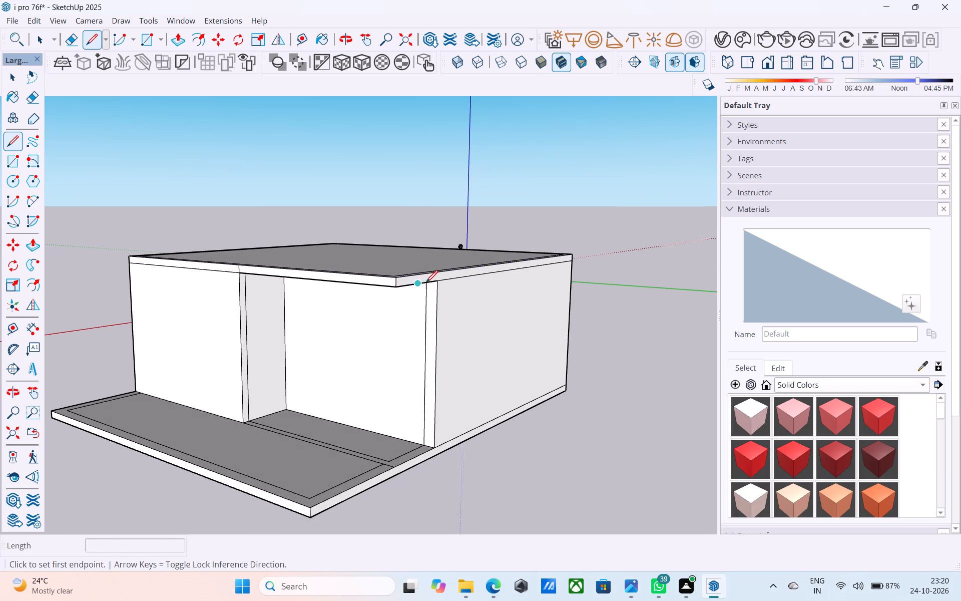
key("space")
left_click(388, 282)
key("p")
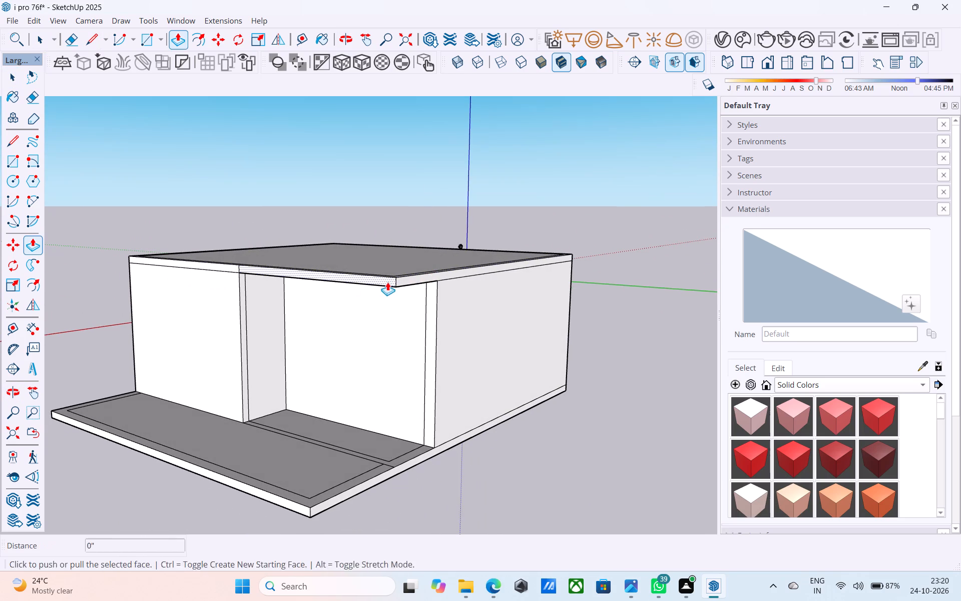
left_click(387, 282)
left_click(427, 323)
left_click(387, 285)
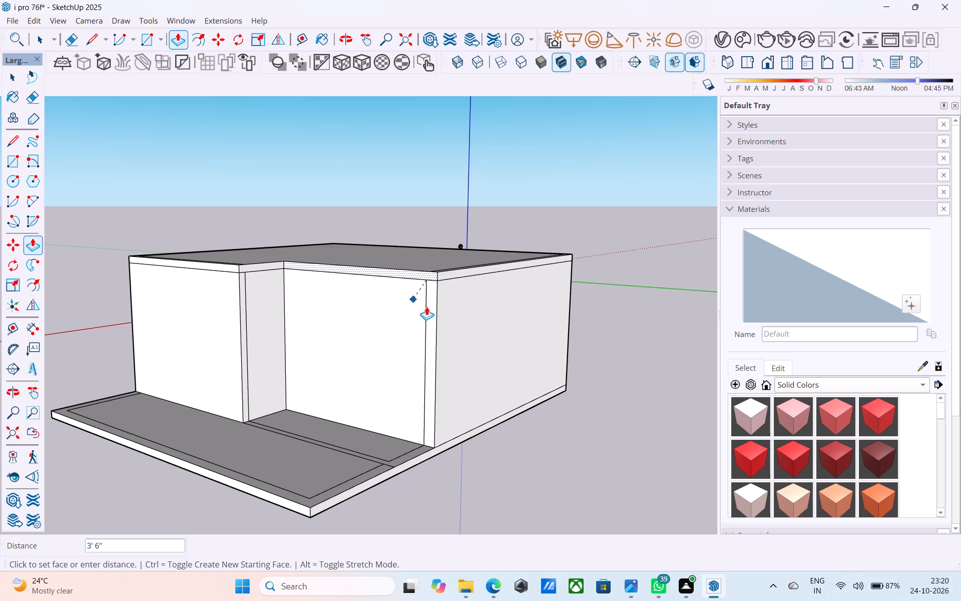
left_click(437, 315)
key("space")
Copy the slab's top edge above the recessed wall 6" inward onto the roof surface.
middle_click_drag(403, 285, 417, 444)
scroll(419, 395, "up", 4)
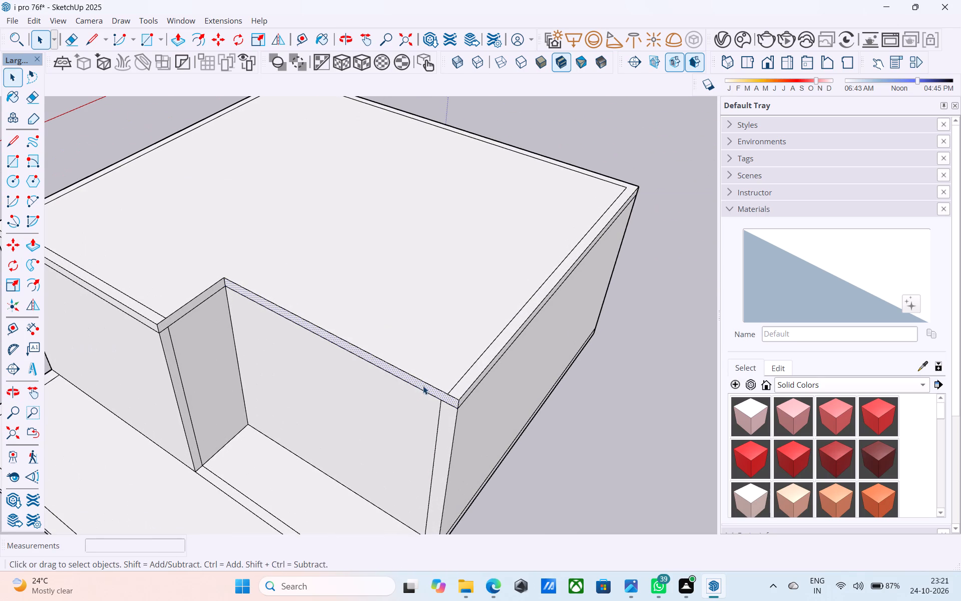
left_click(423, 384)
key("m")
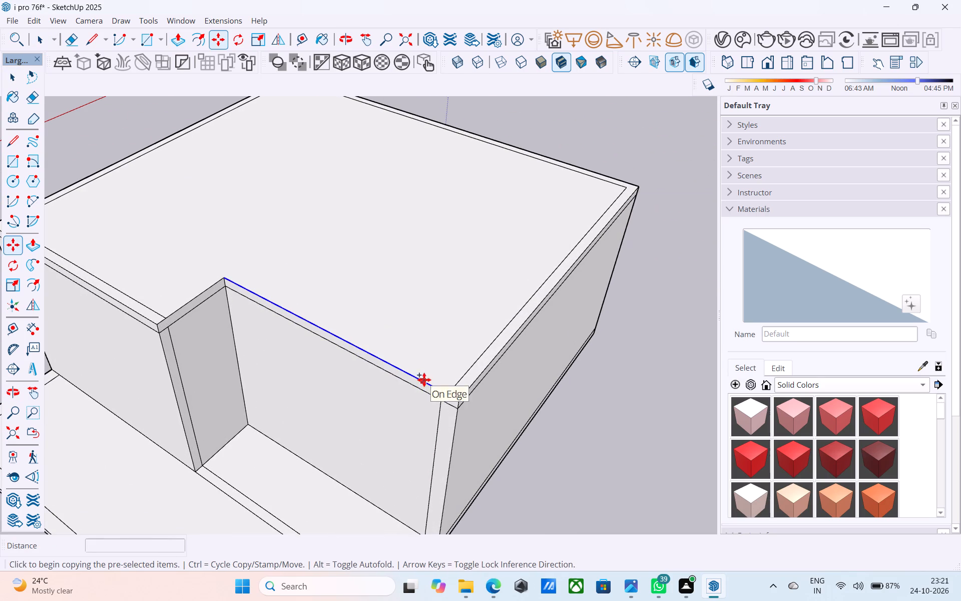
left_click(444, 391)
left_click(451, 385)
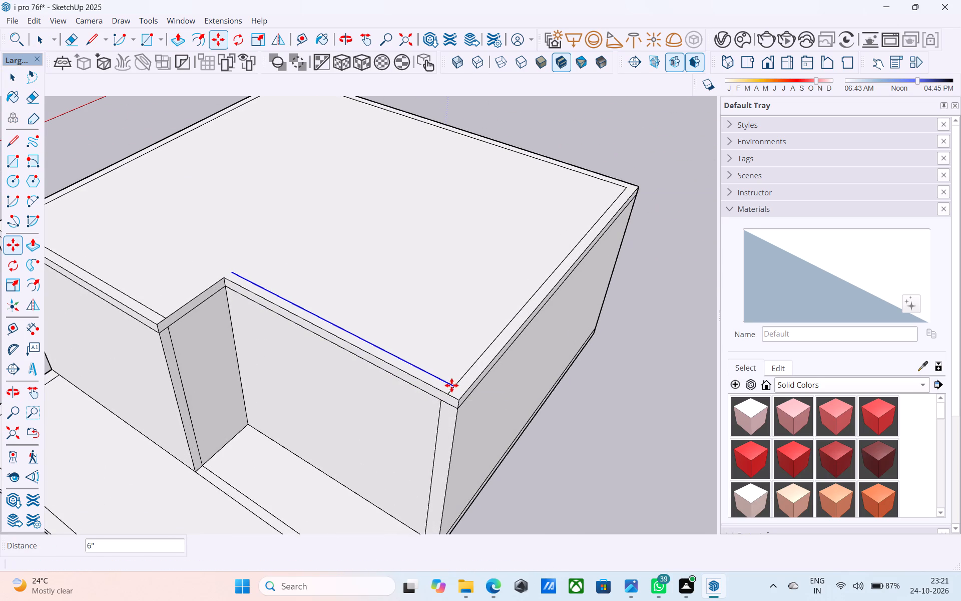
key("space")
Copy the short side edge of the slab's notch 6" inward onto the roof surface.
left_click(192, 298)
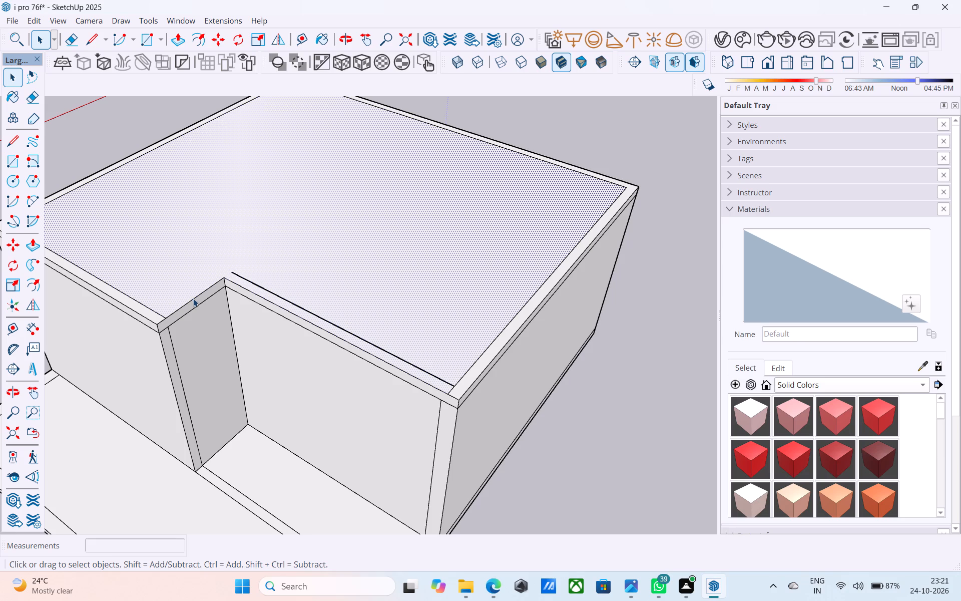
left_click(194, 298)
key("m")
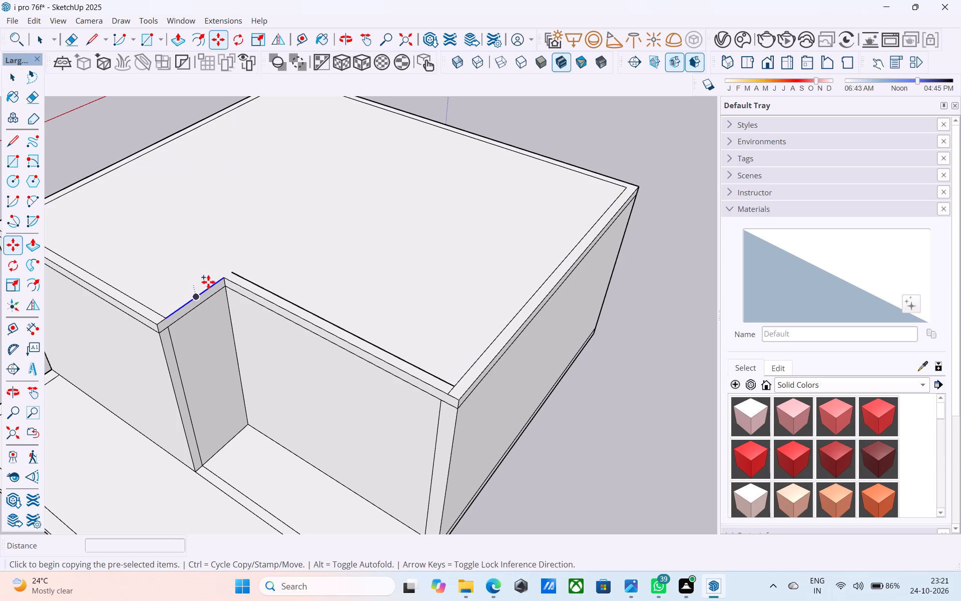
left_click(220, 279)
left_click(211, 272)
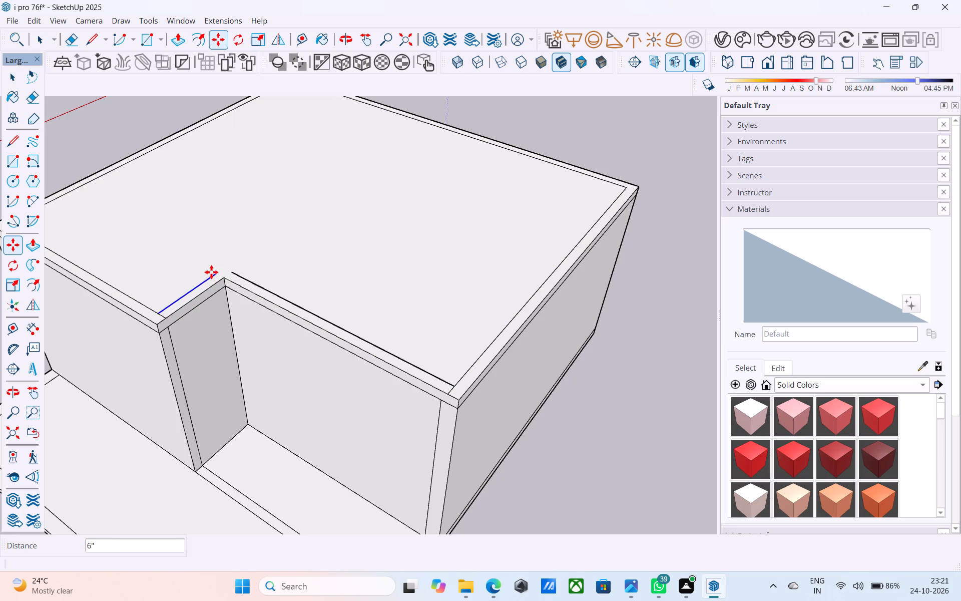
Draw short connecting lines that join the two copied edges at the notch's inner corner.
key("l")
left_click(214, 275)
left_click(241, 264)
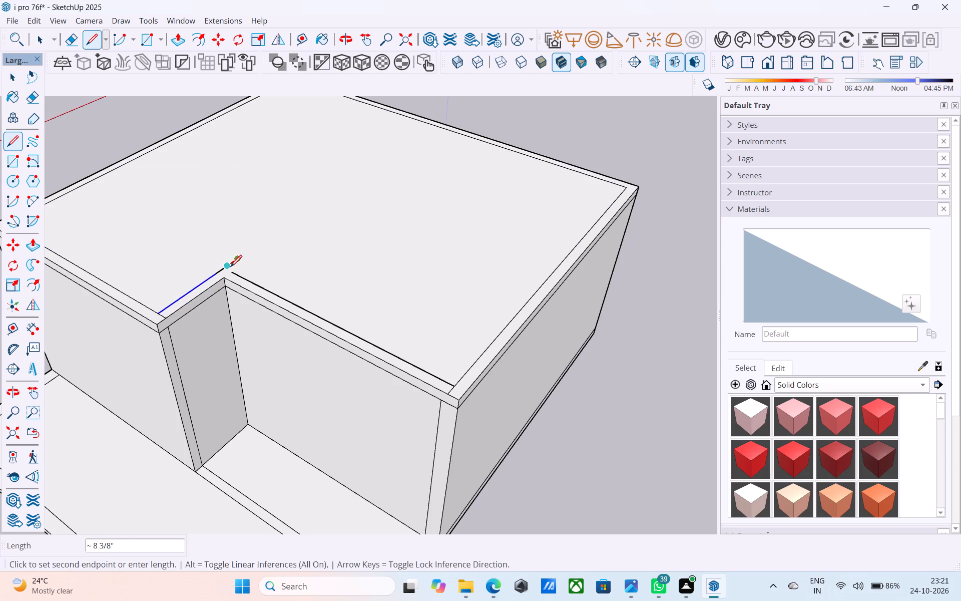
key("space")
key("l")
left_click(233, 270)
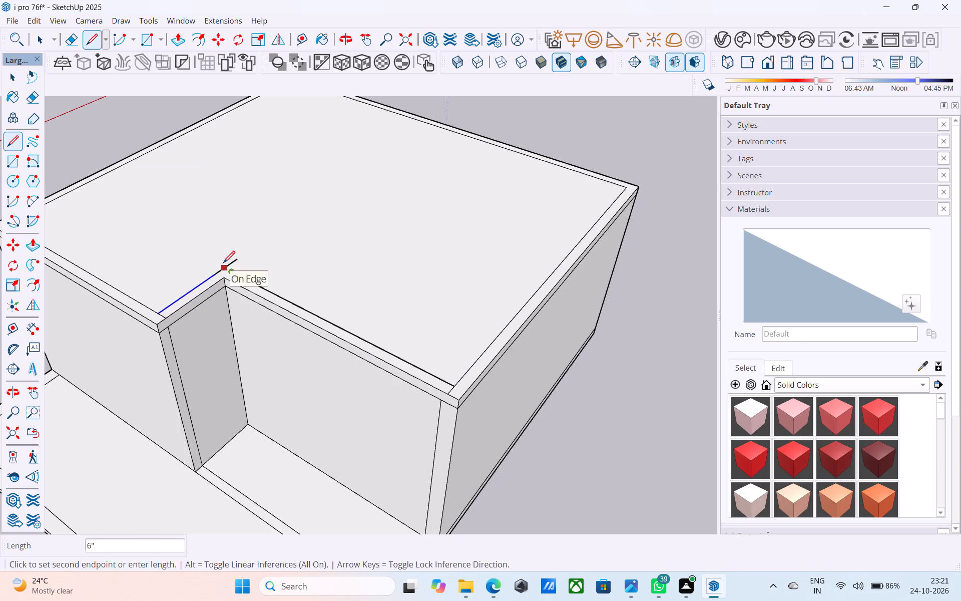
left_click(223, 264)
key("space")
Erase the overshooting line ends at the notch's inner corner and the leftover segment crossing the border at its front corner.
key("e")
left_click_drag(242, 266, 218, 251)
key("space")
scroll(235, 264, "down", 5)
middle_click_drag(248, 284, 347, 278)
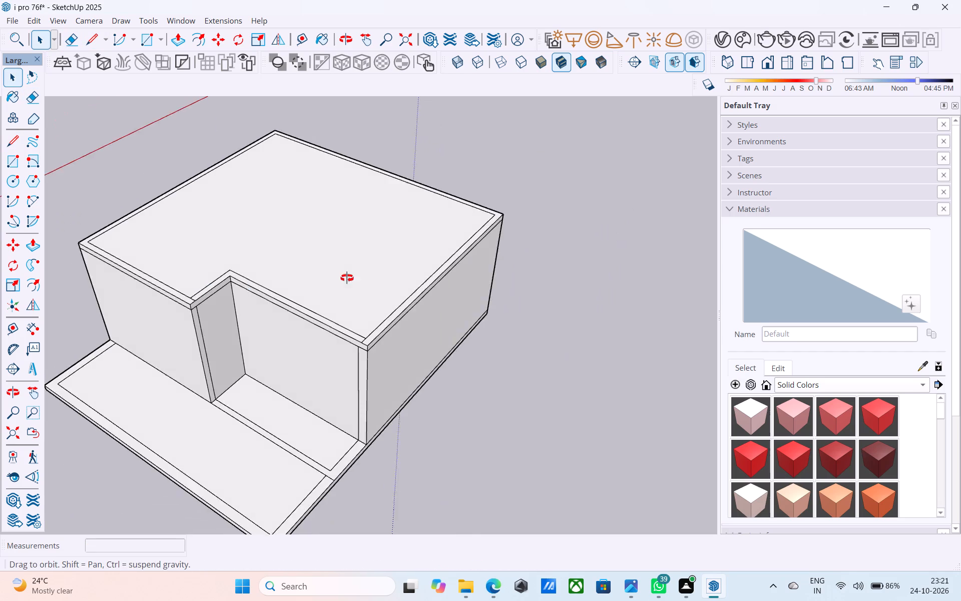
middle_click_drag(347, 278, 397, 280)
scroll(271, 350, "up", 9)
key("e")
left_click_drag(214, 335, 209, 334)
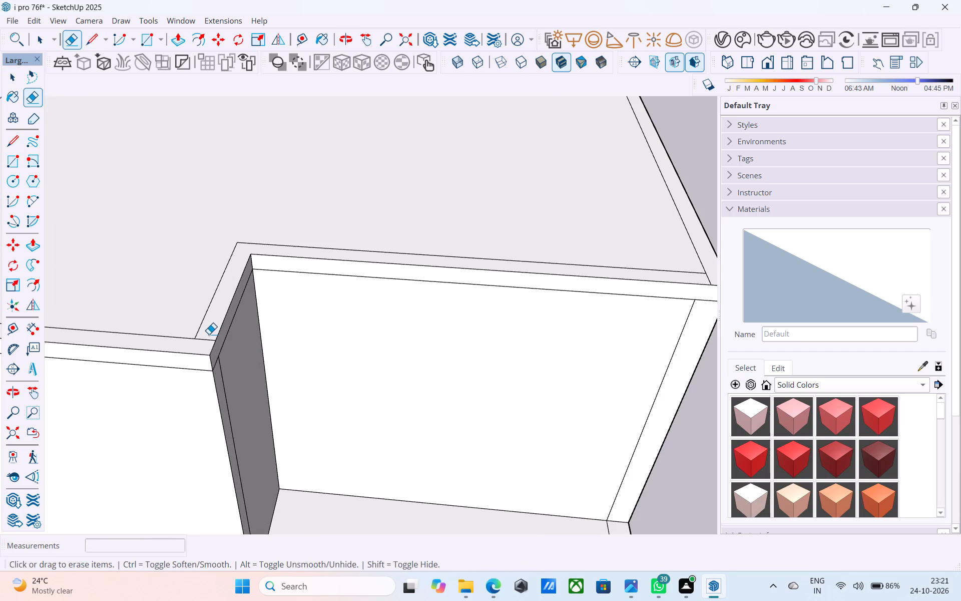
left_click_drag(209, 334, 205, 342)
Push/Pull the 6" roof border upward 10' to form the upper-floor walls.
key("space")
left_click(205, 342)
scroll(206, 339, "down", 10)
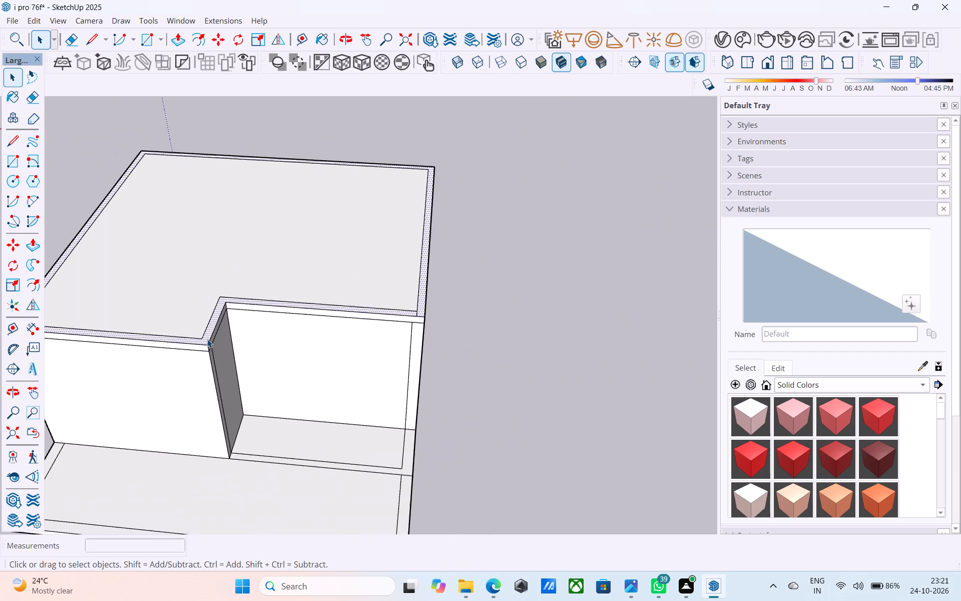
middle_click_drag(207, 339, 327, 426)
scroll(323, 425, "up", 2)
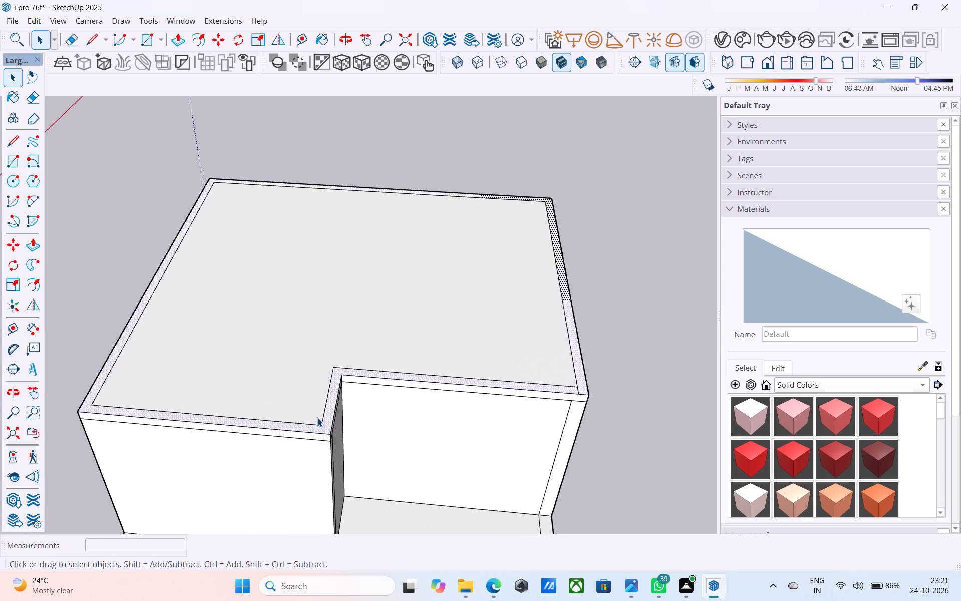
scroll(317, 418, "down", 2)
middle_click_drag(302, 400, 282, 360, "shift")
scroll(271, 366, "up", 5)
key("p")
left_click(316, 386)
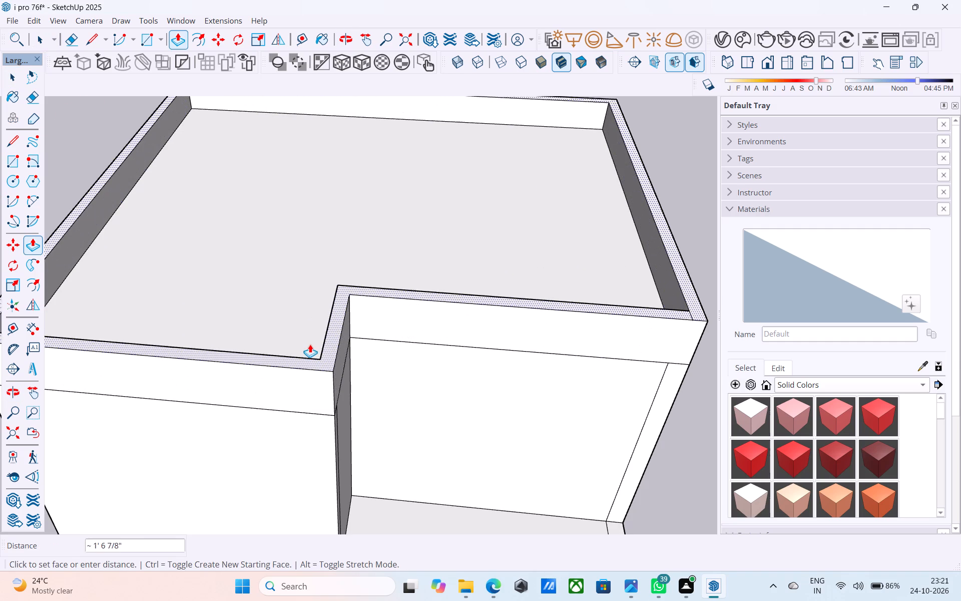
type("10'")
key("Return")
key("space")
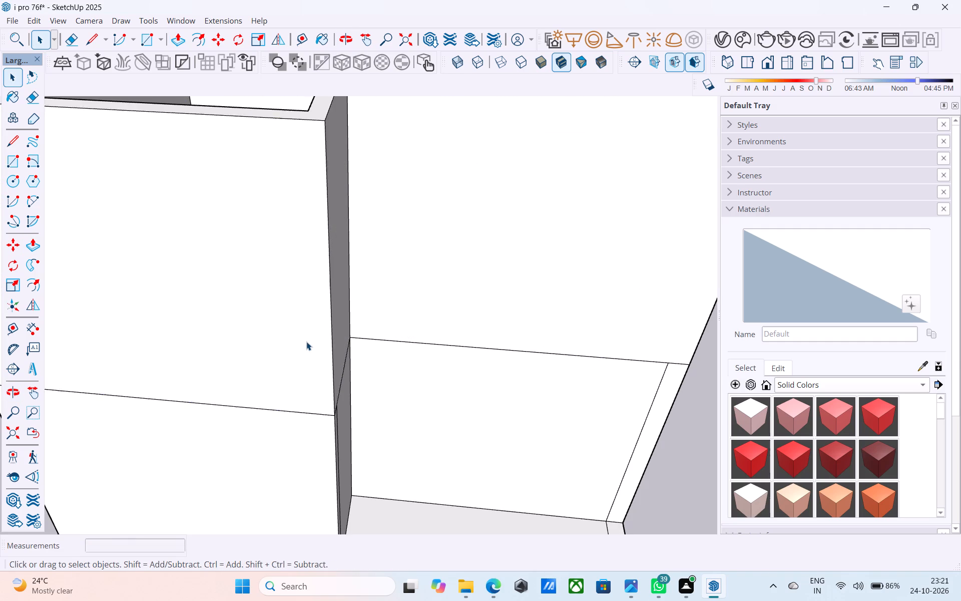
Examine the two-storey house from the front, sides and above.
scroll(306, 342, "down", 10)
middle_click_drag(307, 371, 350, 230)
middle_click_drag(331, 294, 272, 283, "shift")
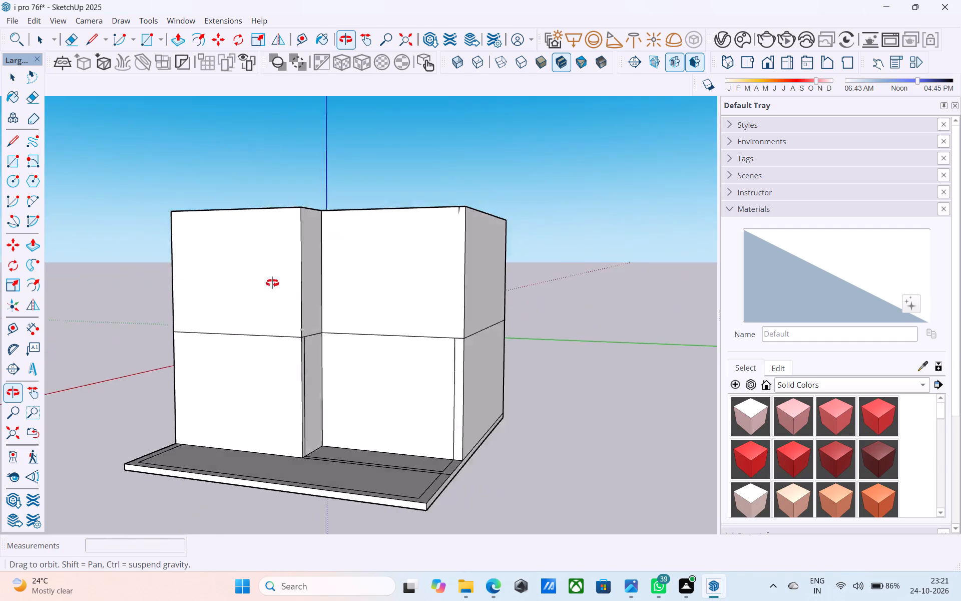
middle_click_drag(272, 283, 323, 304, "shift")
scroll(291, 335, "up", 5)
scroll(290, 336, "down", 5)
middle_click_drag(286, 337, 240, 351, "shift")
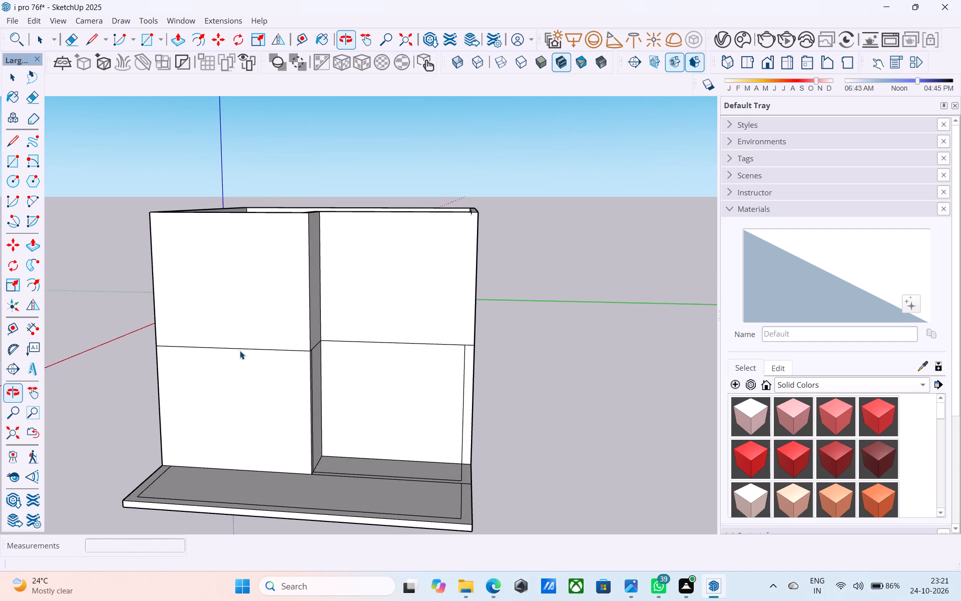
middle_click(240, 351)
scroll(239, 351, "up", 4)
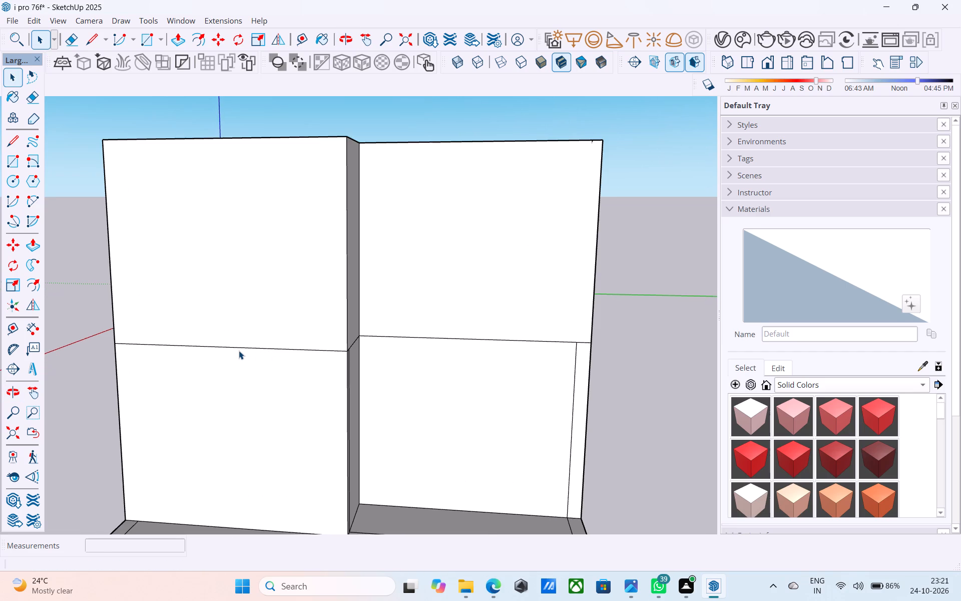
left_click(239, 351)
scroll(239, 351, "down", 6)
middle_click_drag(239, 351, 280, 330)
scroll(275, 325, "down", 7)
middle_click_drag(309, 346, 288, 456)
middle_click_drag(298, 340, 689, 274)
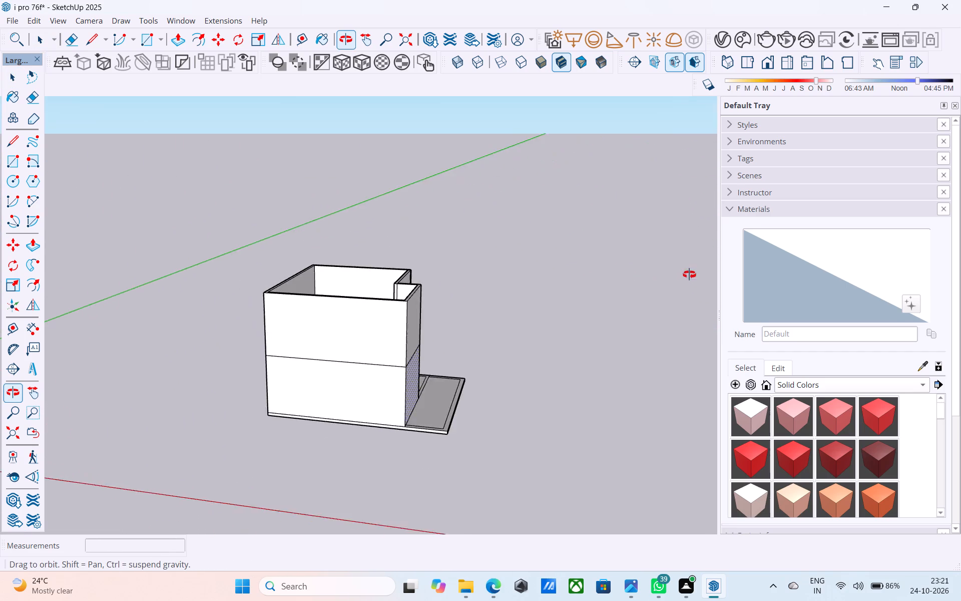
middle_click_drag(689, 274, 96, 277)
middle_click_drag(309, 293, 355, 291)
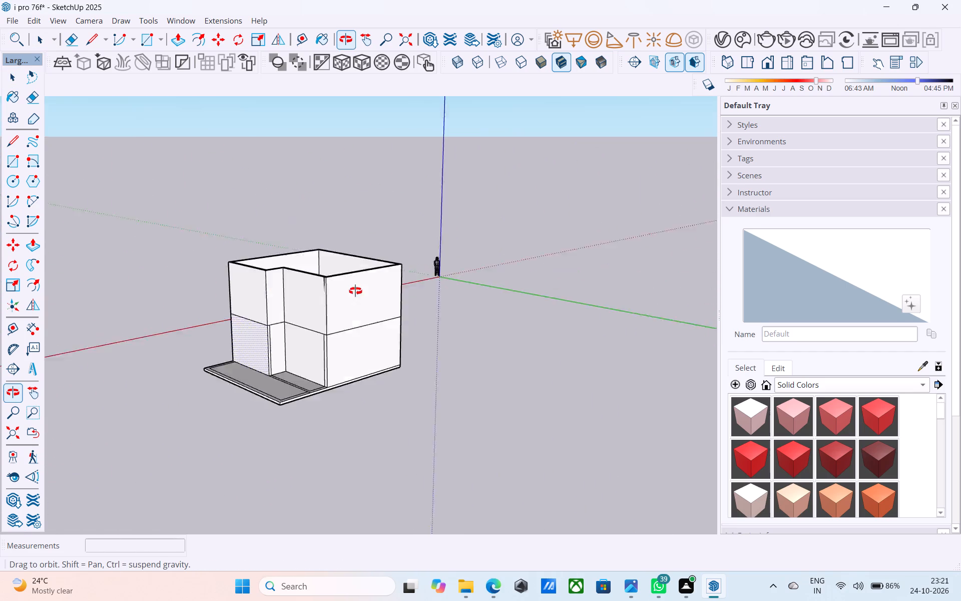
middle_click_drag(355, 291, 551, 314)
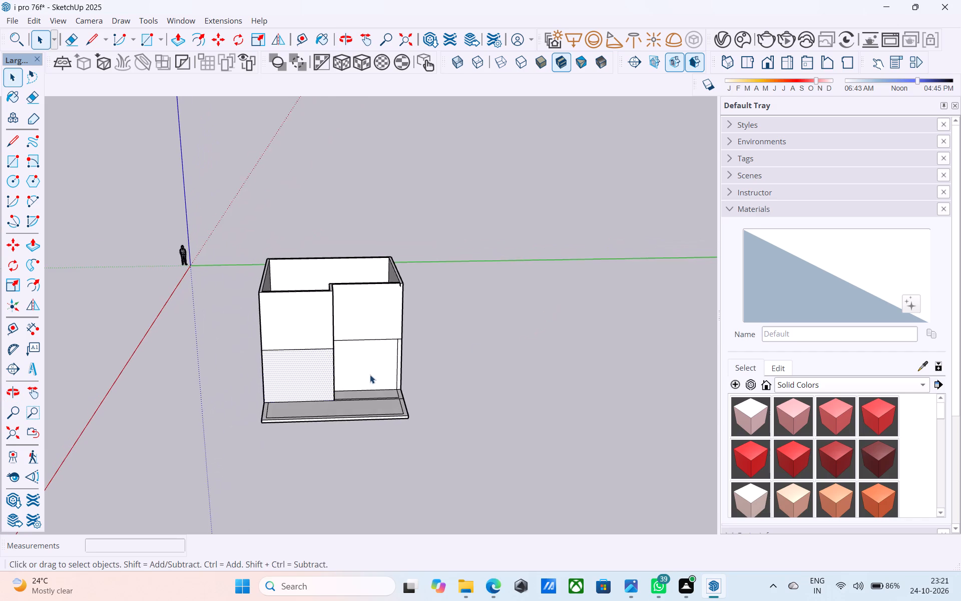
middle_click_drag(367, 374, 352, 339)
scroll(351, 341, "up", 5)
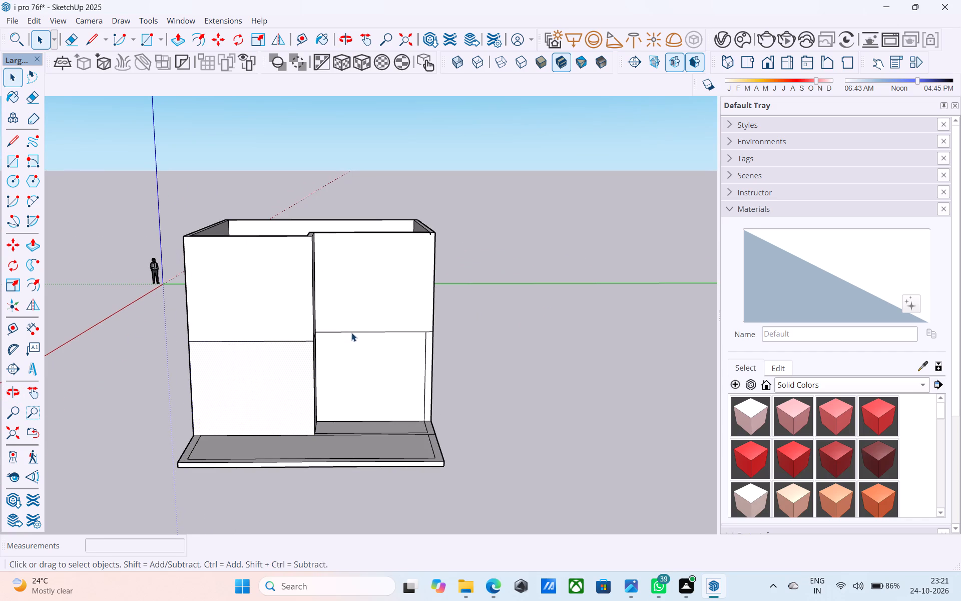
scroll(351, 333, "down", 5)
middle_click_drag(351, 333, 355, 396)
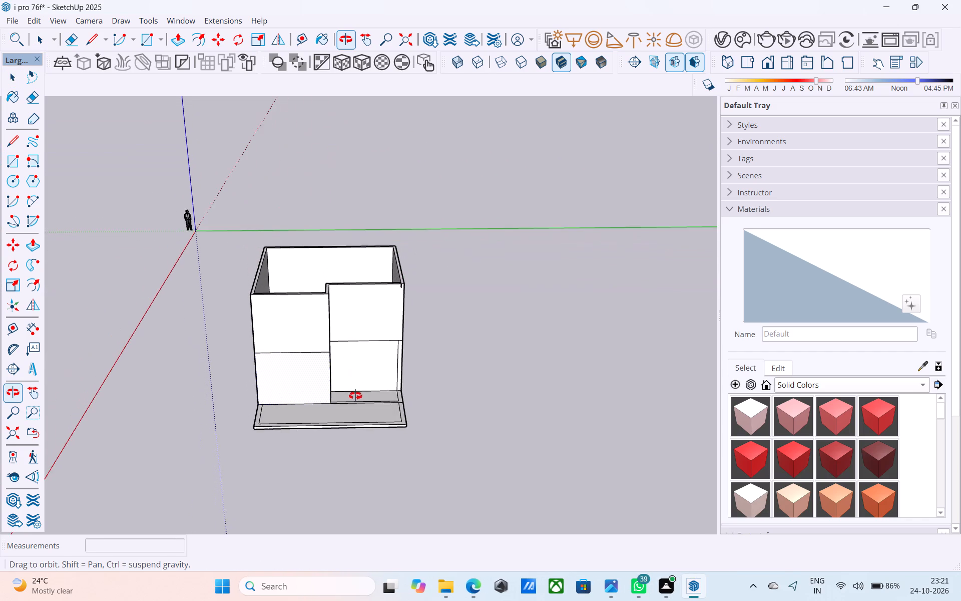
middle_click_drag(355, 396, 357, 401)
scroll(352, 384, "up", 5)
scroll(352, 384, "down", 5)
middle_click_drag(352, 384, 304, 399)
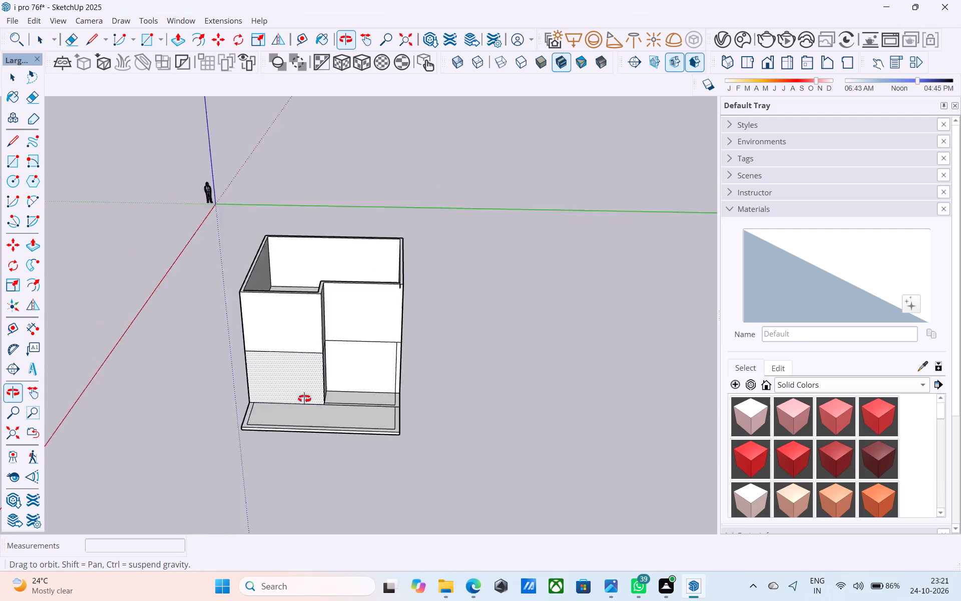
middle_click_drag(304, 399, 302, 317)
scroll(302, 323, "up", 5)
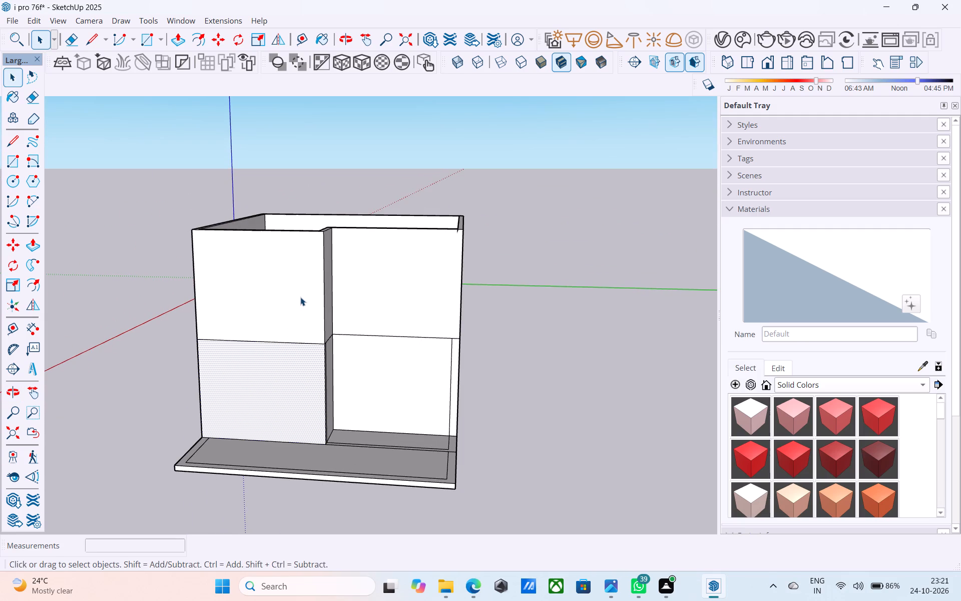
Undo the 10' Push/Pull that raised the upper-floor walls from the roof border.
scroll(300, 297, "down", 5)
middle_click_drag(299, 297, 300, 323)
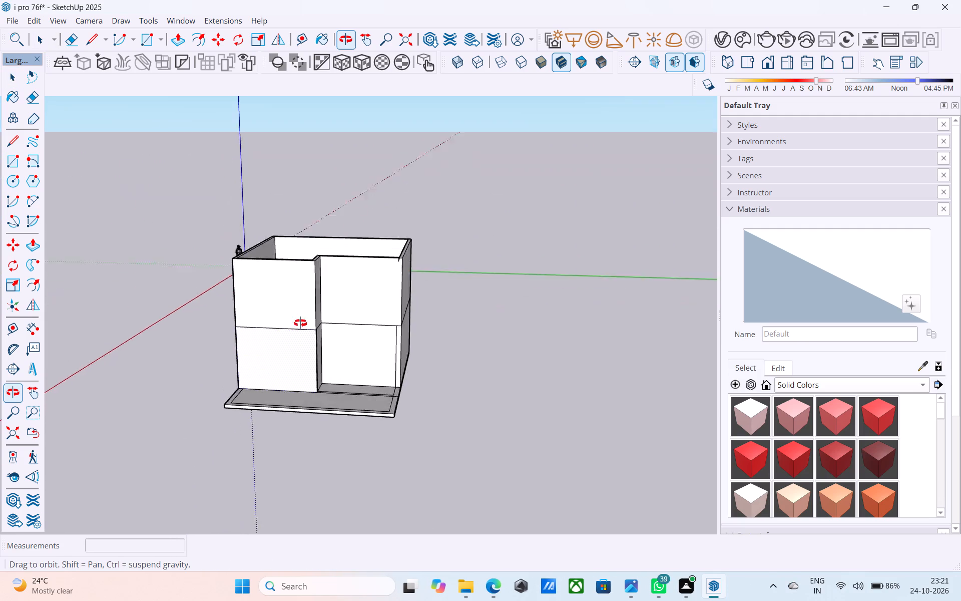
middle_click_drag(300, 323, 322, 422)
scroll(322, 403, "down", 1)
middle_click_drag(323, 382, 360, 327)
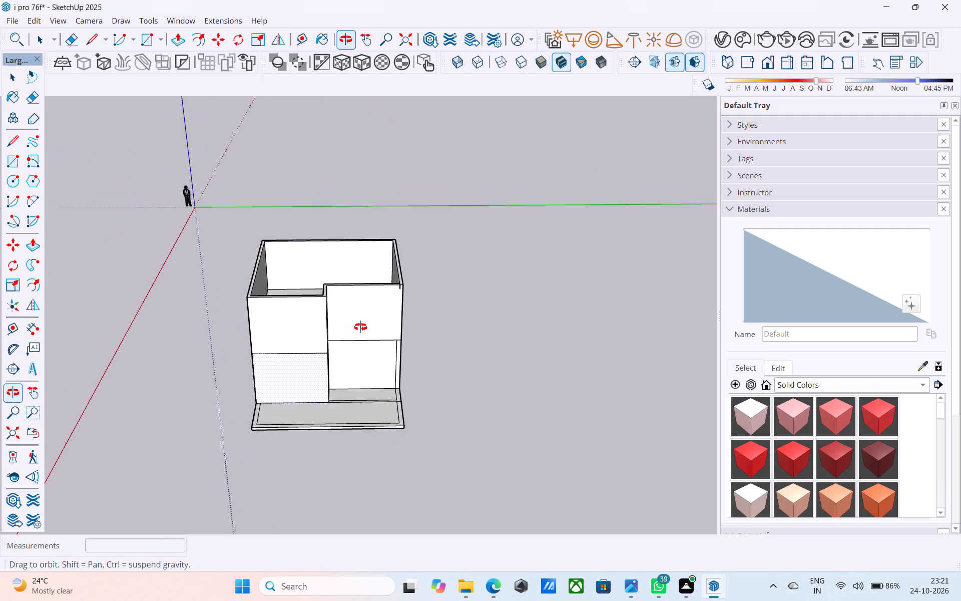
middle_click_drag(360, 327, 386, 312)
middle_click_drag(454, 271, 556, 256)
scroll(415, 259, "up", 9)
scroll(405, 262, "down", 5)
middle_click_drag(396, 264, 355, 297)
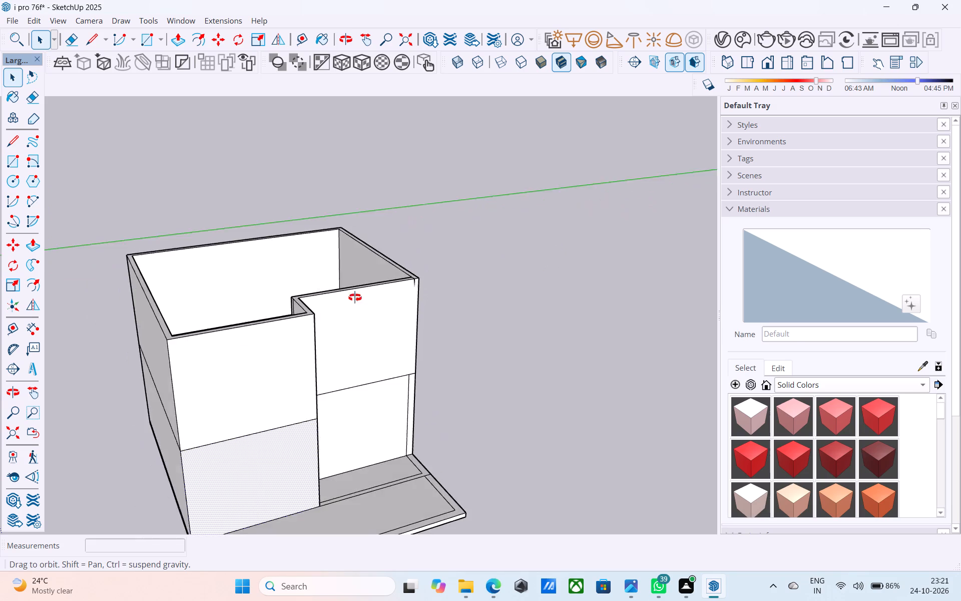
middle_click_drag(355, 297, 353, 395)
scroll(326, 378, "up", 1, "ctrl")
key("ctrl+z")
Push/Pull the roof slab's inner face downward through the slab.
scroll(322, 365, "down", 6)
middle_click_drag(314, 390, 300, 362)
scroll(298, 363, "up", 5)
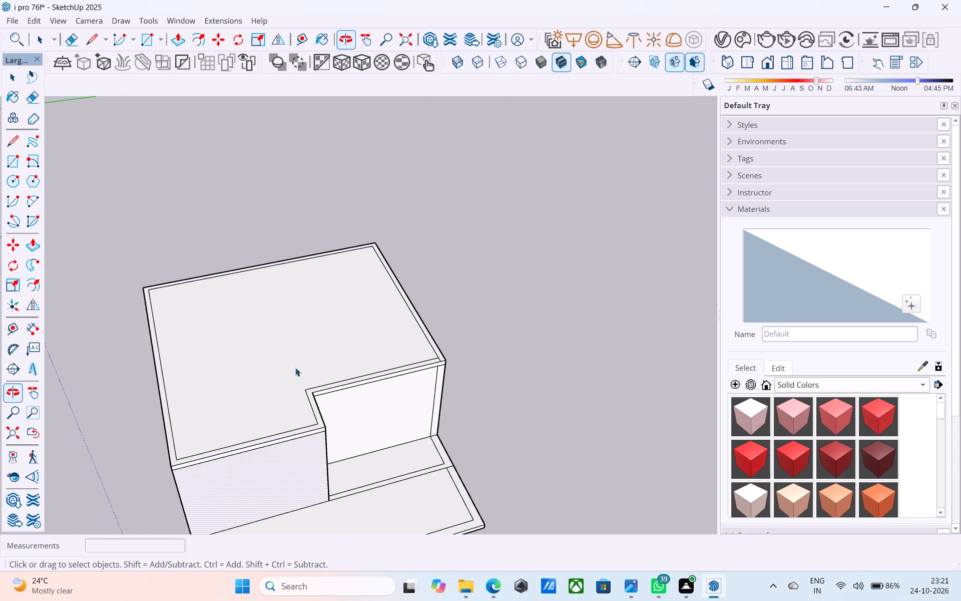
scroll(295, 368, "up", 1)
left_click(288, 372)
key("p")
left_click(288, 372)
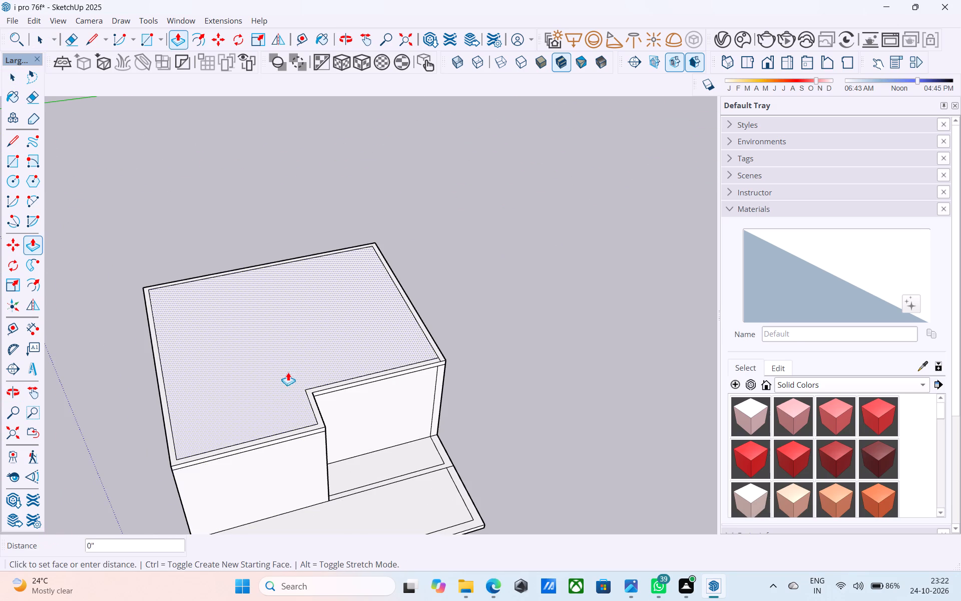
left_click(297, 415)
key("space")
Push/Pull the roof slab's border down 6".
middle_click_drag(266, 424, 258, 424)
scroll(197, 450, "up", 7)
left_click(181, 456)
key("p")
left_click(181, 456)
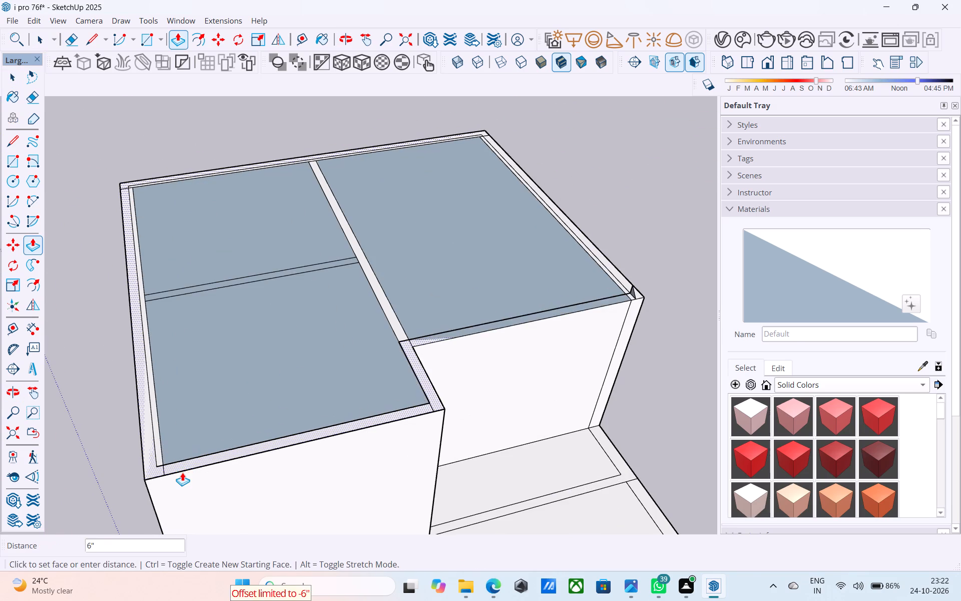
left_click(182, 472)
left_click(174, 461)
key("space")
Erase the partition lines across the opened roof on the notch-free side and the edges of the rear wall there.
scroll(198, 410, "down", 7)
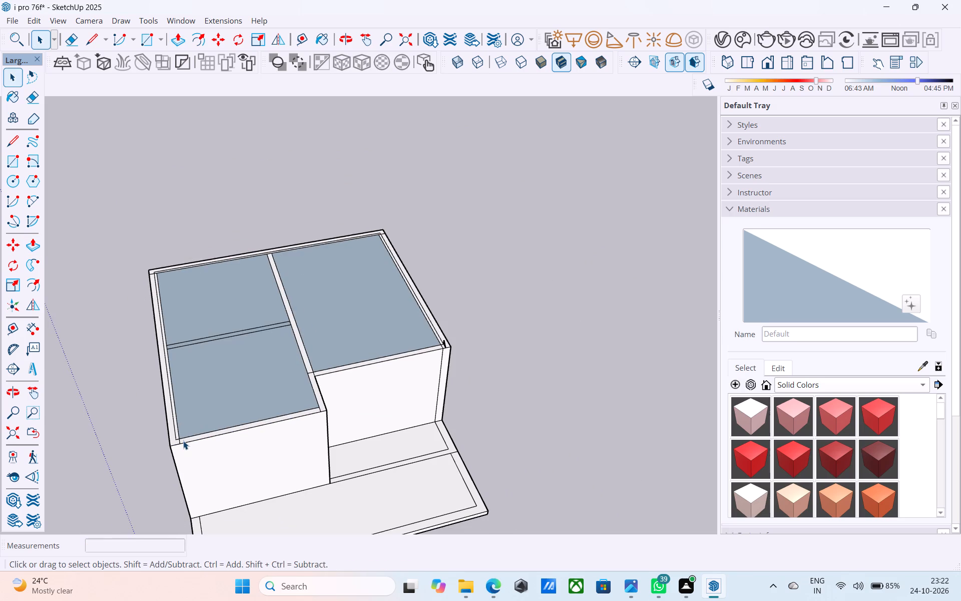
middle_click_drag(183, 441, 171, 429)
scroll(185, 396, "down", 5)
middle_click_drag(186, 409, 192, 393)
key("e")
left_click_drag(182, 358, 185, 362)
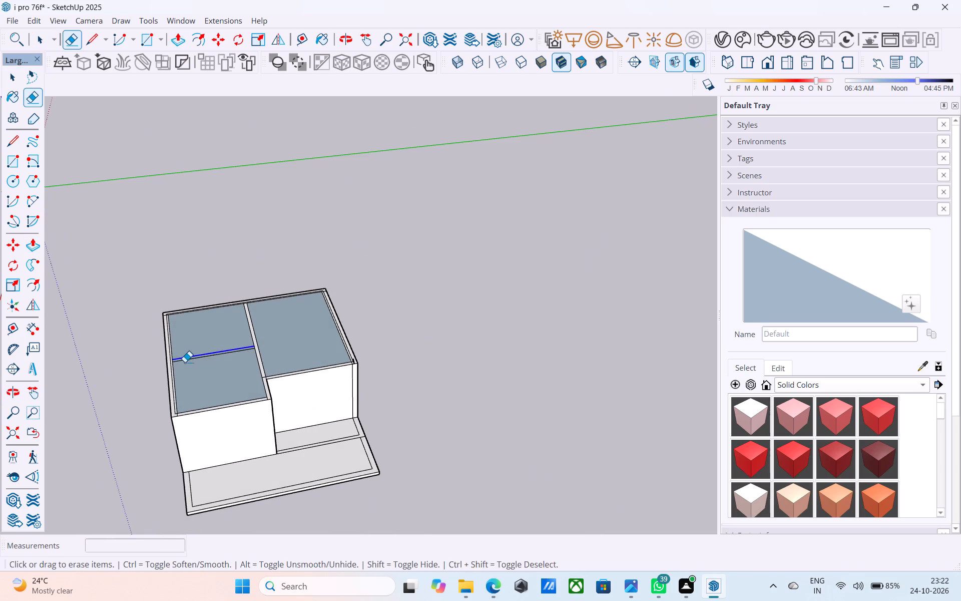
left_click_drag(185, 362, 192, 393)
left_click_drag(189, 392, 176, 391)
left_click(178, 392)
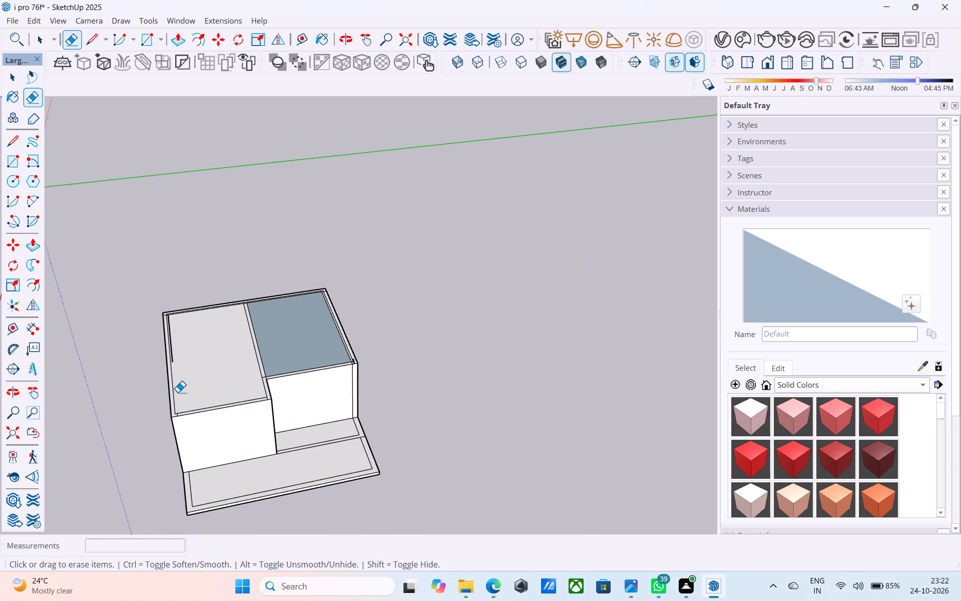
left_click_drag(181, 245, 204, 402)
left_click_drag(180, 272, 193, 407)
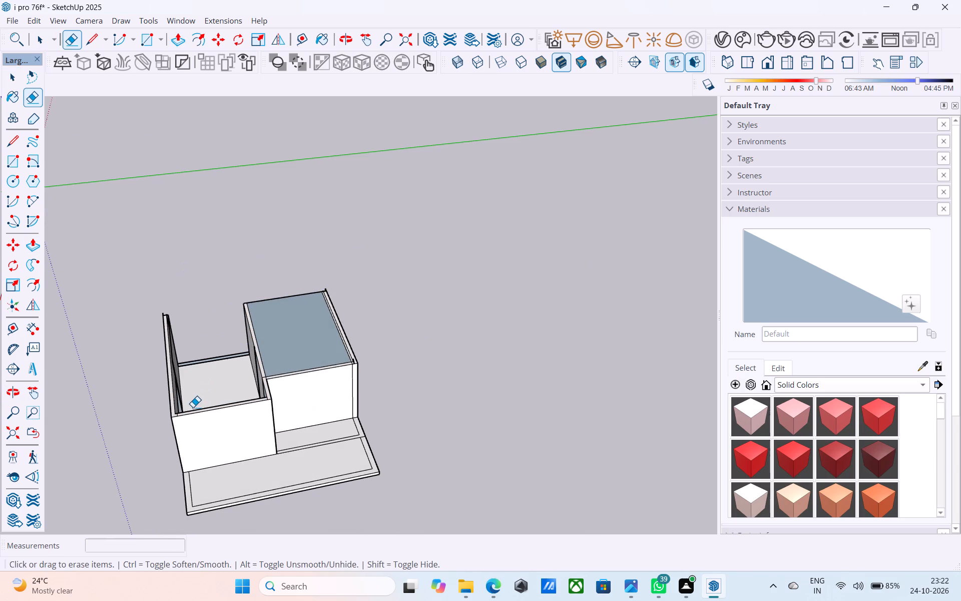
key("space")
Select the entire house model and delete it.
scroll(193, 407, "down", 5)
middle_click_drag(217, 418, 212, 388)
left_click_drag(322, 468, 322, 466)
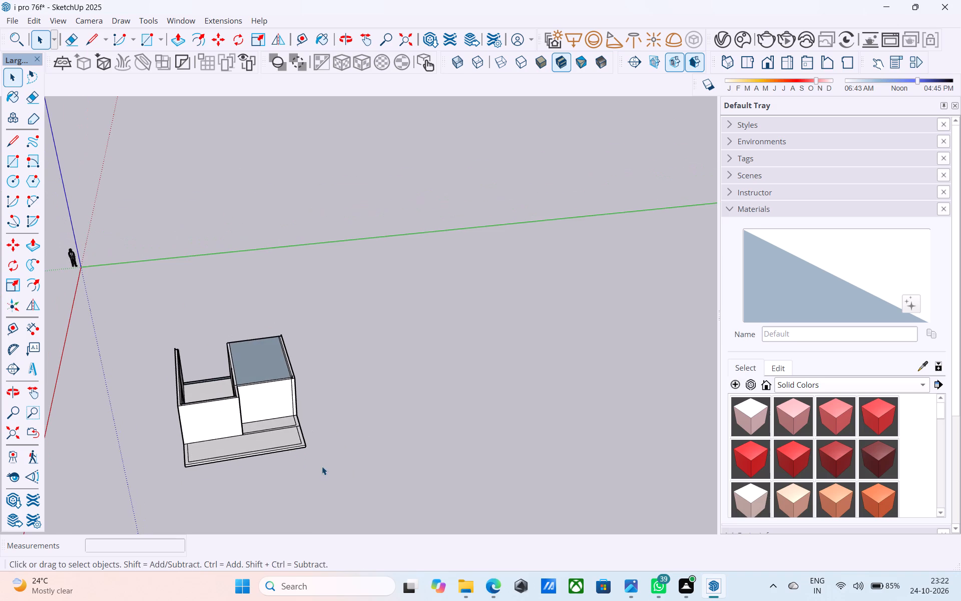
left_click_drag(322, 466, 153, 303)
key("Delete")
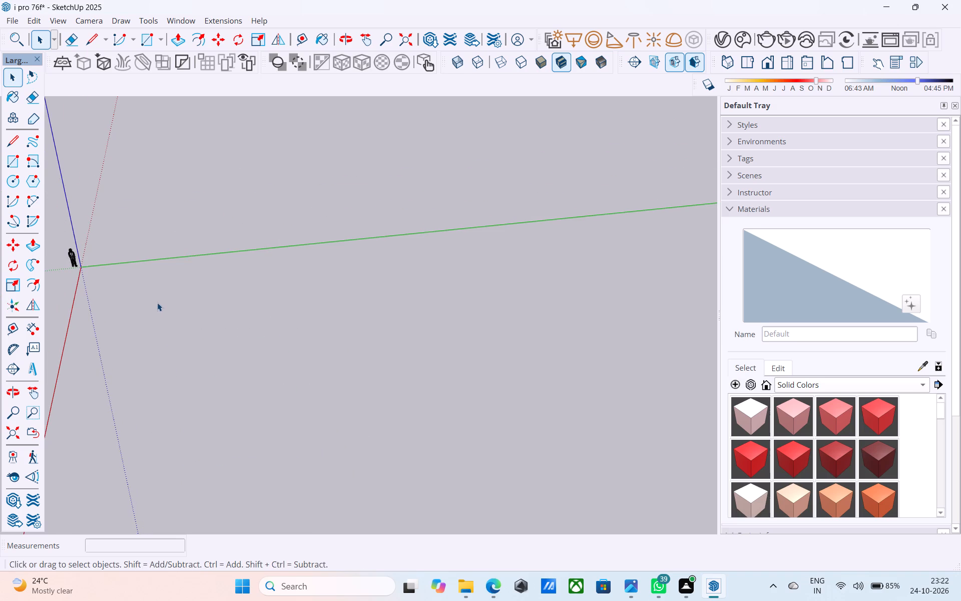
Draw a 30' by 30' rectangle on the empty ground plane.
scroll(157, 303, "down", 4)
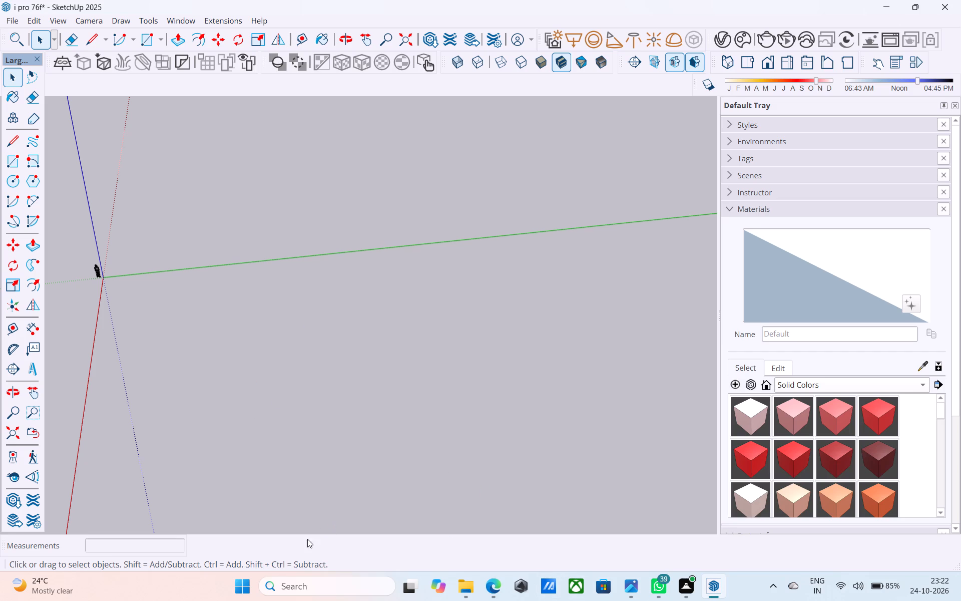
scroll(240, 353, "down", 5)
middle_click_drag(235, 350, 213, 318)
middle_click_drag(217, 383, 211, 361, "shift")
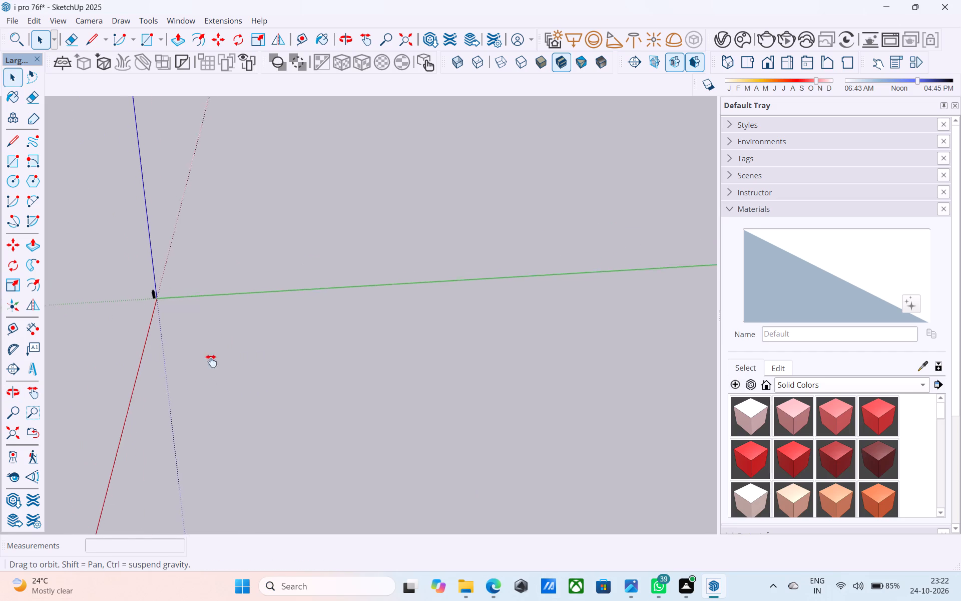
middle_click_drag(211, 361, 264, 329, "shift")
key("r")
middle_click_drag(265, 294, 226, 300)
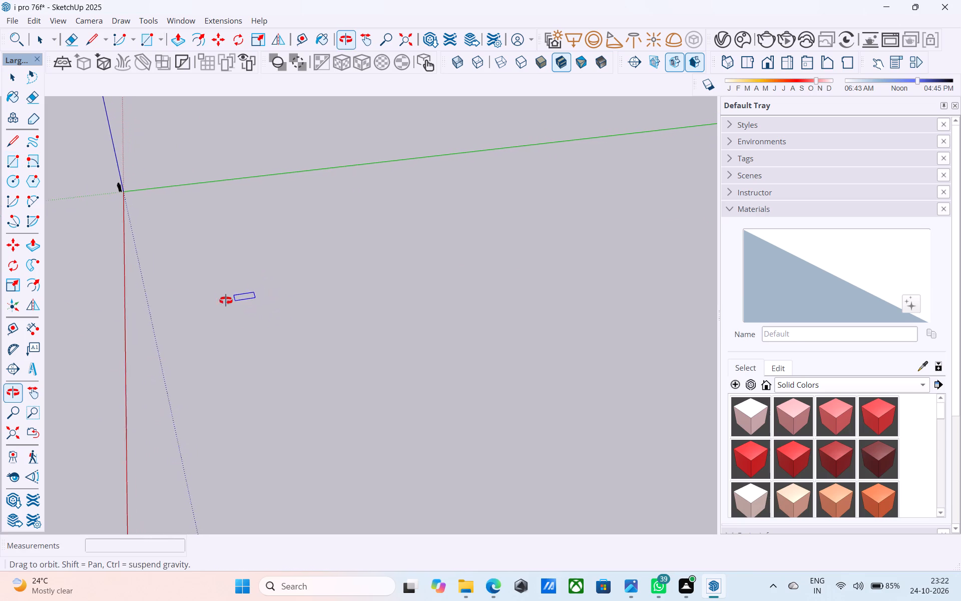
middle_click_drag(226, 300, 227, 300)
left_click(253, 280)
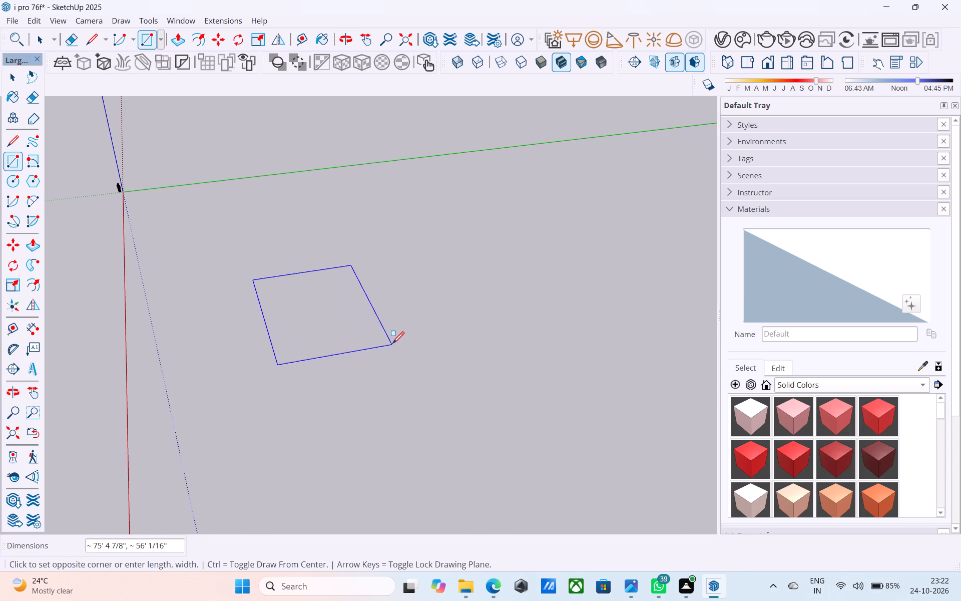
scroll(417, 333, "down", 2)
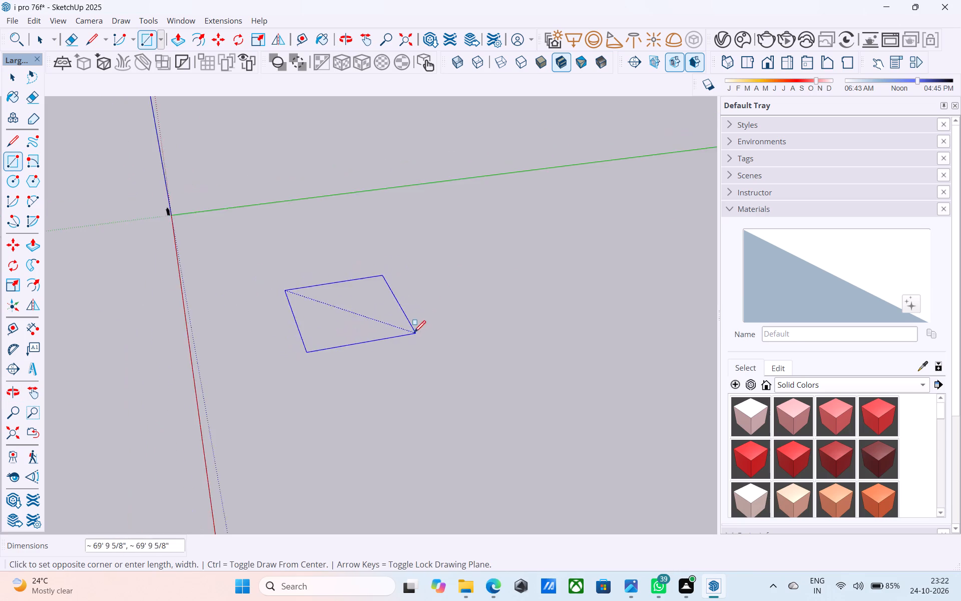
middle_click_drag(407, 333, 344, 335, "shift")
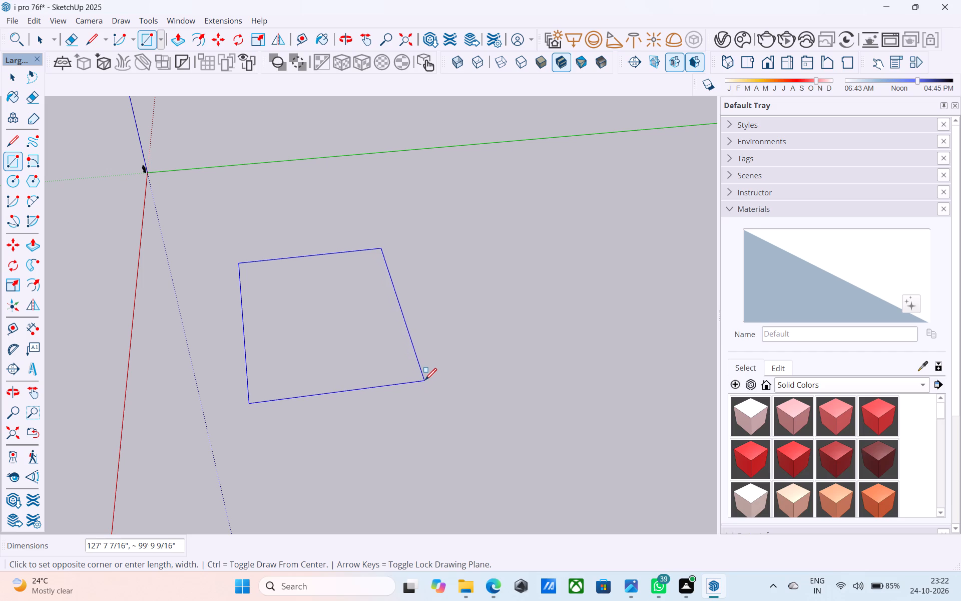
key("3")
key("0")
key("apostrophe")
key("comma")
type("30")
key("apostrophe")
key("Return")
Offset the square's outline 9" inward to form the wall border.
scroll(261, 330, "up", 2)
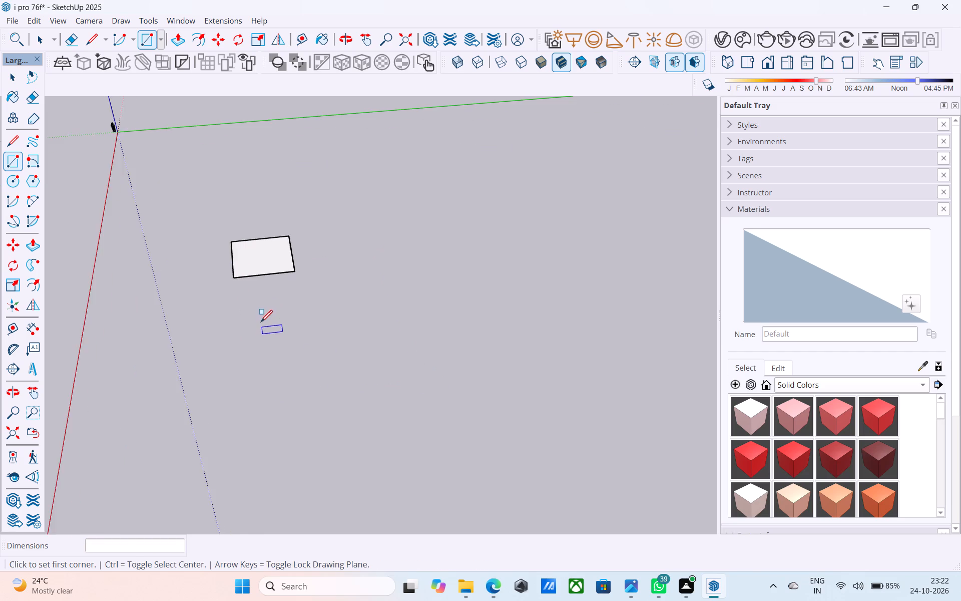
scroll(261, 323, "up", 2)
middle_click_drag(259, 313, 324, 392, "shift")
scroll(335, 338, "up", 12)
scroll(288, 320, "up", 2)
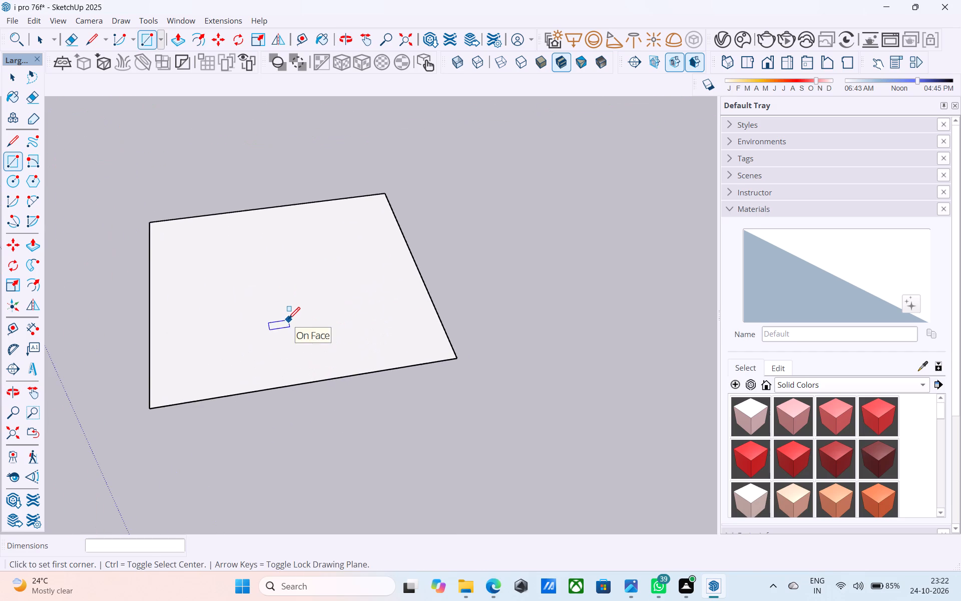
key("space")
left_click(288, 320)
scroll(288, 319, "up", 1)
key("f")
left_click(288, 319)
type("9\"")
key("Return")
key("space")
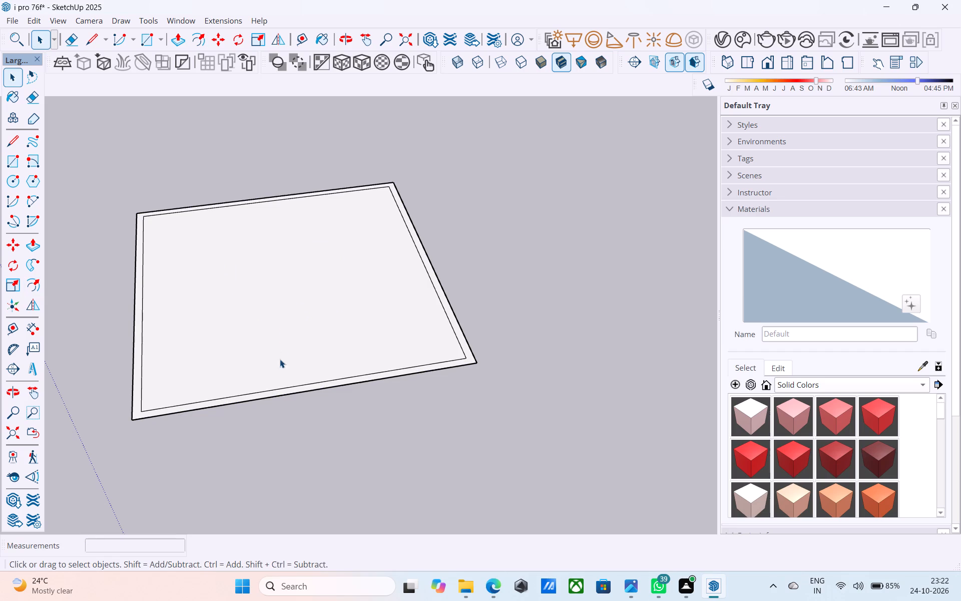
Draw a 28' 6" dividing line across the inner square from the midpoint of its front edge to the rear edge.
scroll(248, 412, "up", 4)
scroll(246, 392, "down", 4)
middle_click_drag(241, 390, 250, 433)
middle_click_drag(241, 413, 267, 445)
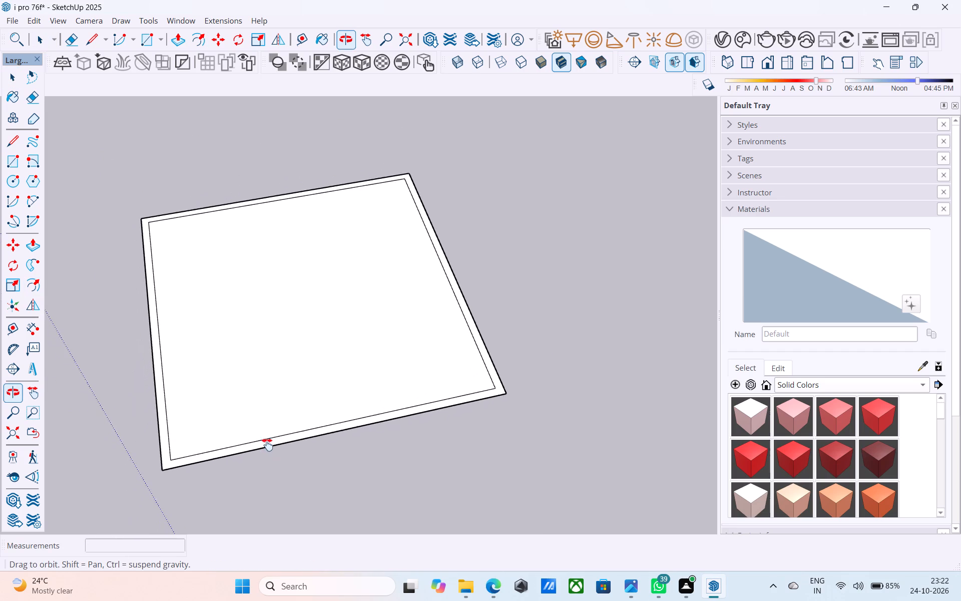
middle_click_drag(267, 445, 267, 445)
left_click(282, 440)
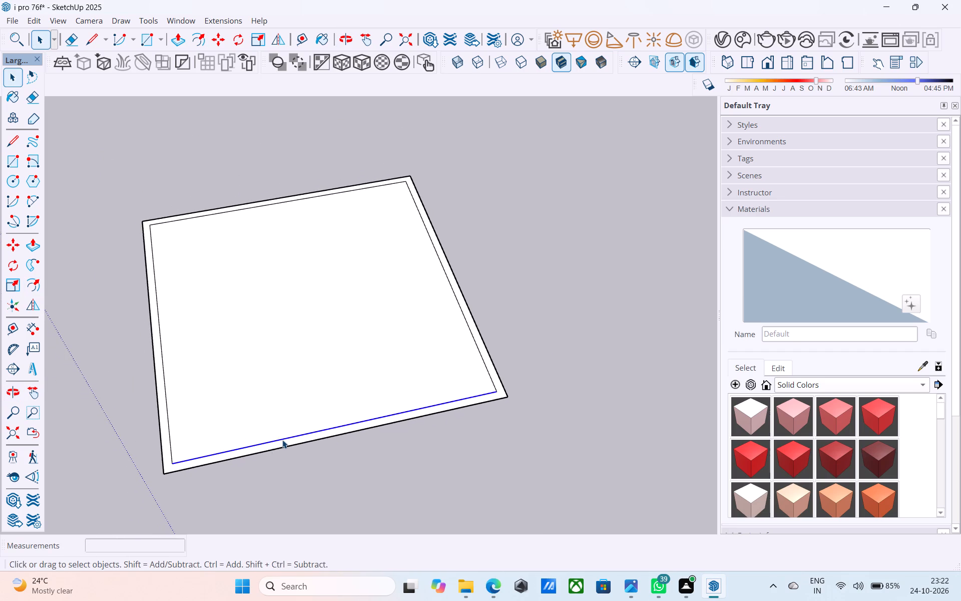
key("space")
key("l")
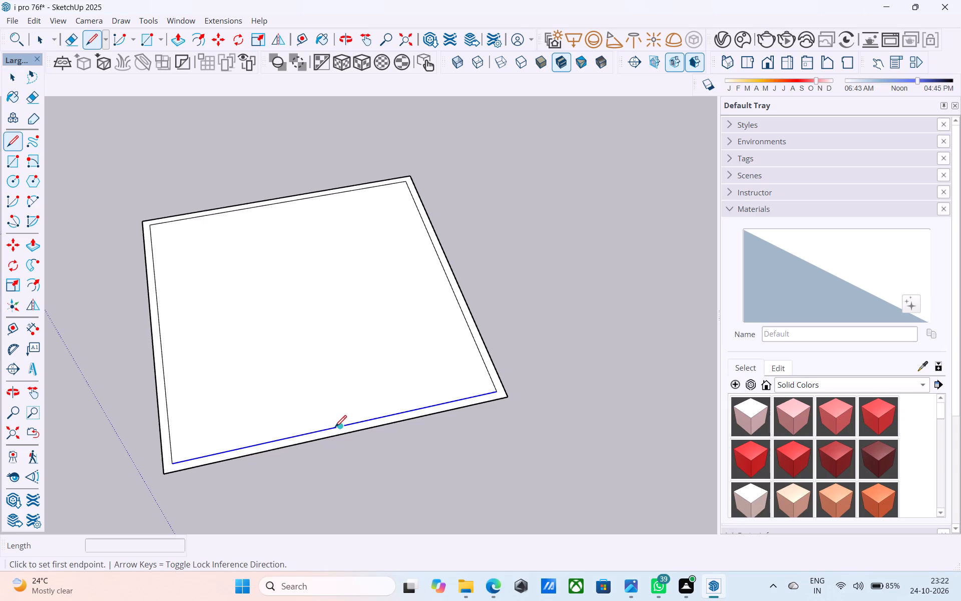
left_click(335, 428)
left_click(288, 201)
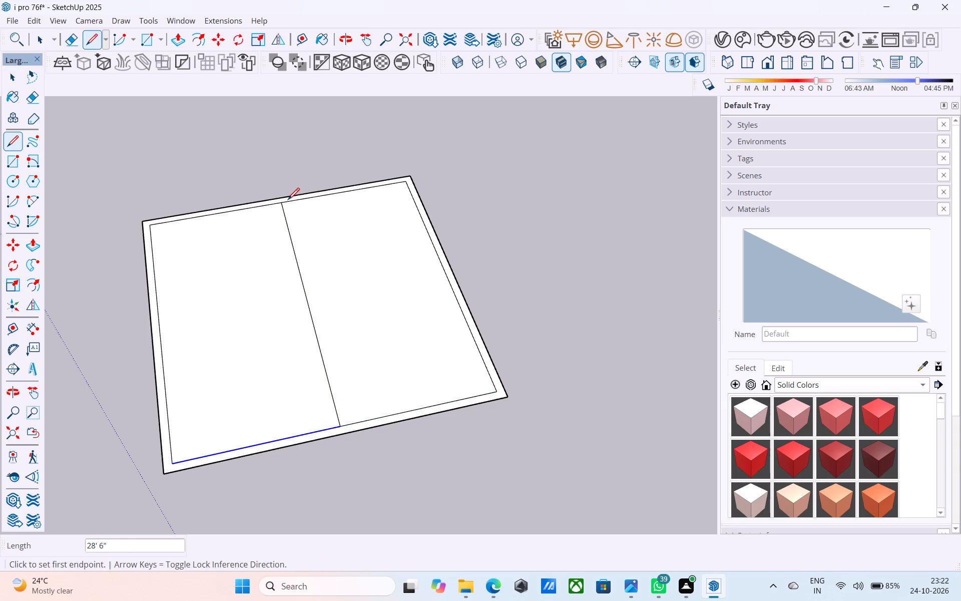
key("space")
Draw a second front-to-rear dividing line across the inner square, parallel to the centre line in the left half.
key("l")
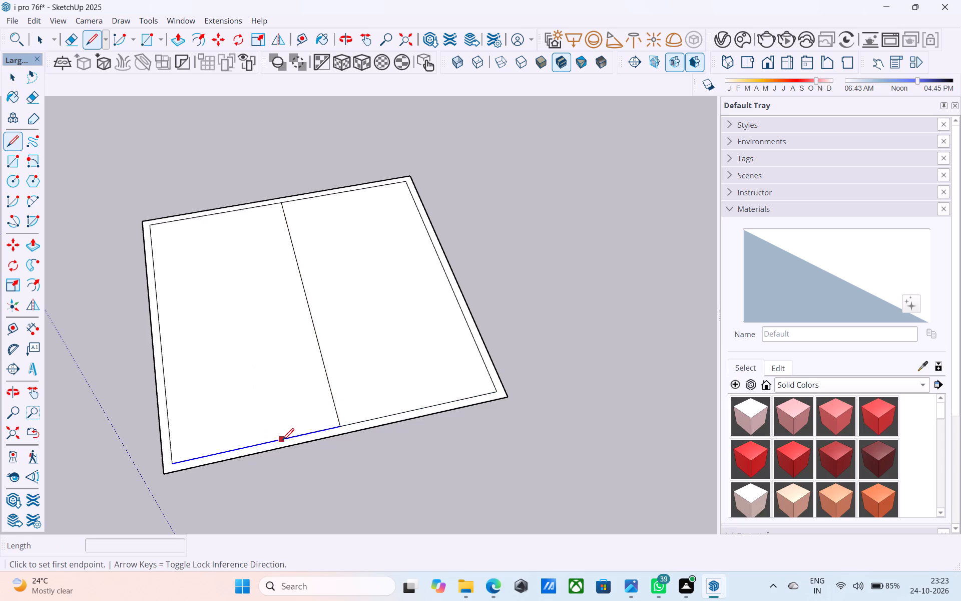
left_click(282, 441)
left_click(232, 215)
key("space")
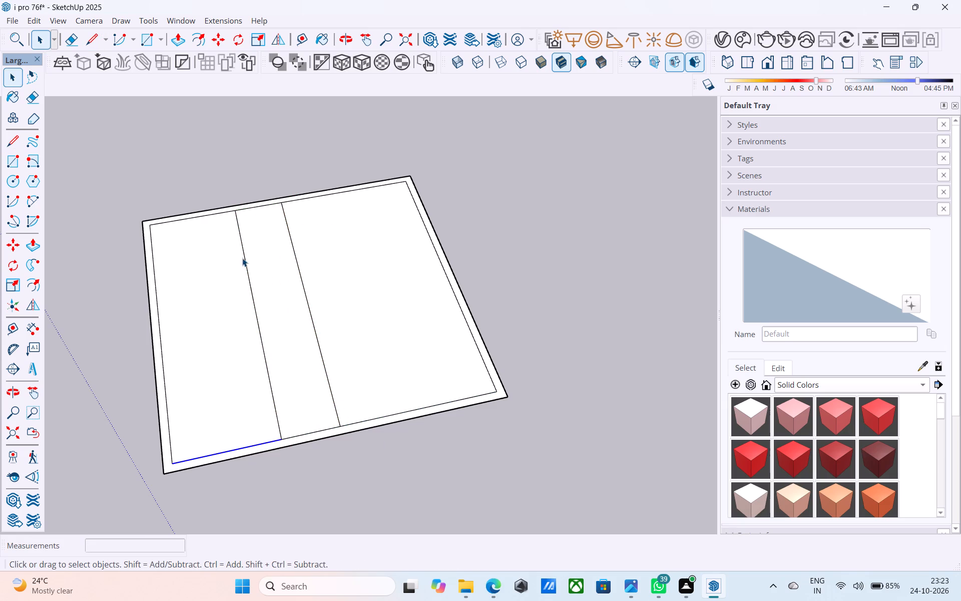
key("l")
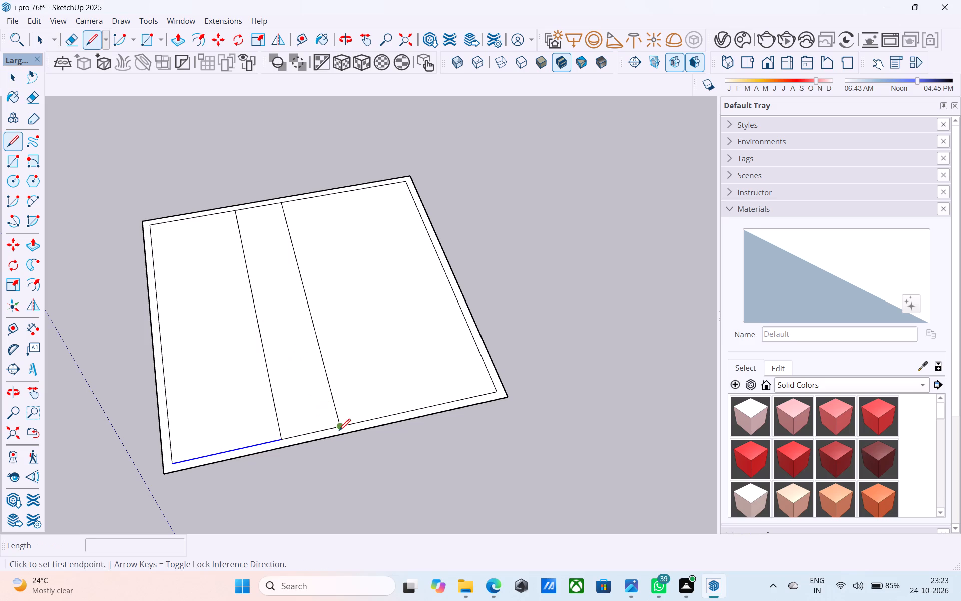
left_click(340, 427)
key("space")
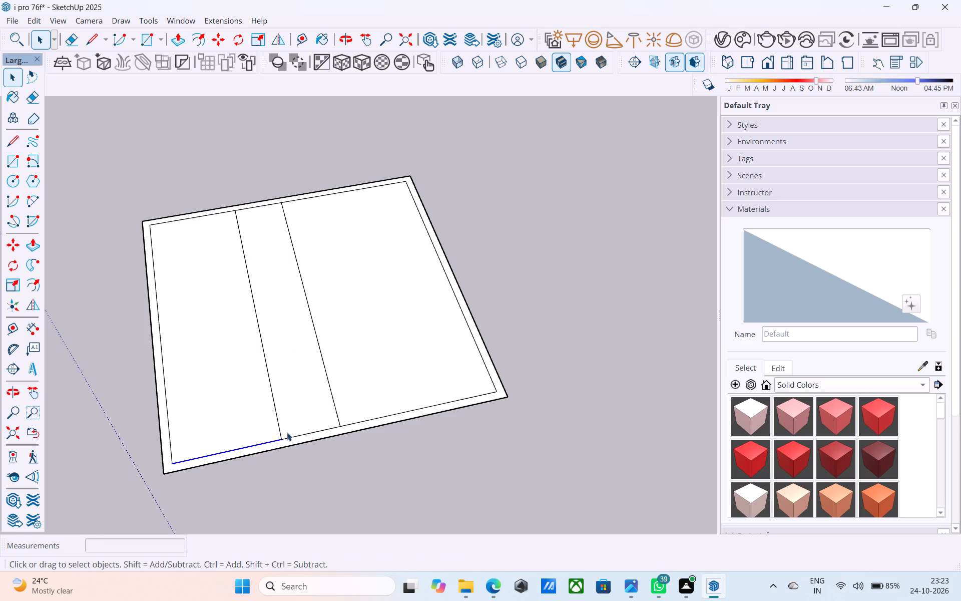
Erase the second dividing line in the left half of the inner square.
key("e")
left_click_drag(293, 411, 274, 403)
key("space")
Copy the centre dividing line 2' toward the left side of the square.
left_click(336, 406)
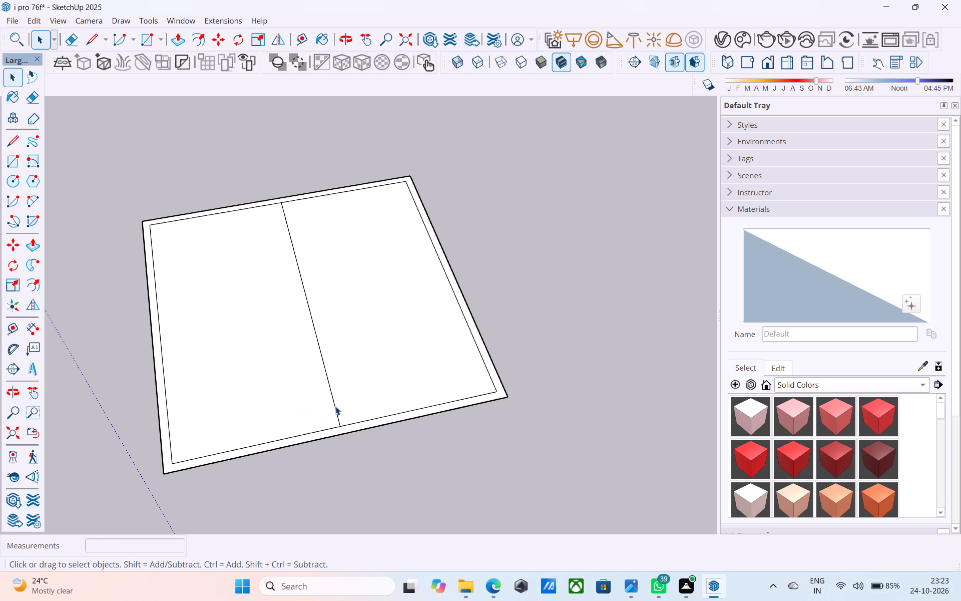
key("m")
left_click(339, 420)
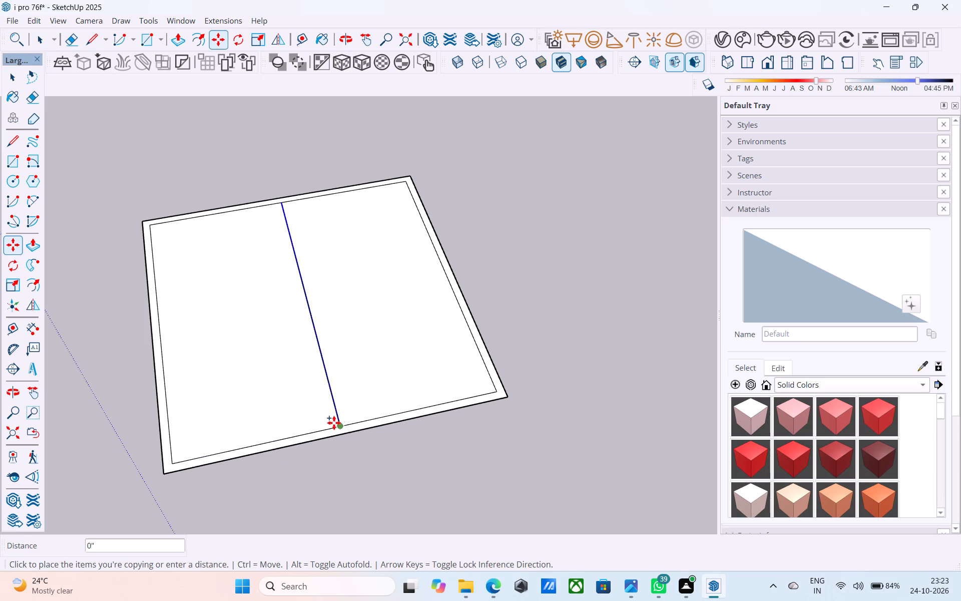
type("2'")
key("Return")
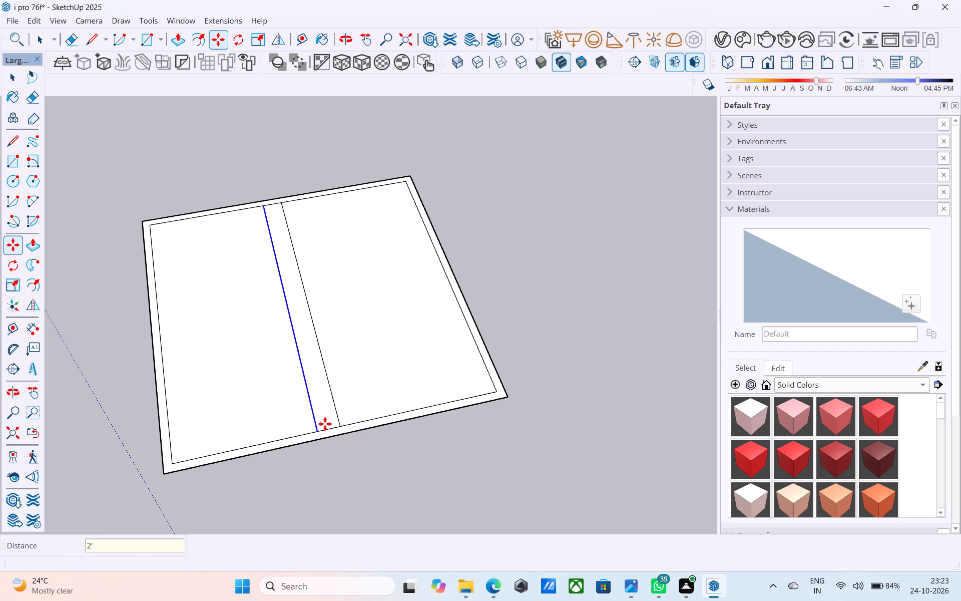
Erase the original centre dividing line, keeping its copy.
key("e")
left_click_drag(349, 401, 332, 402)
key("space")
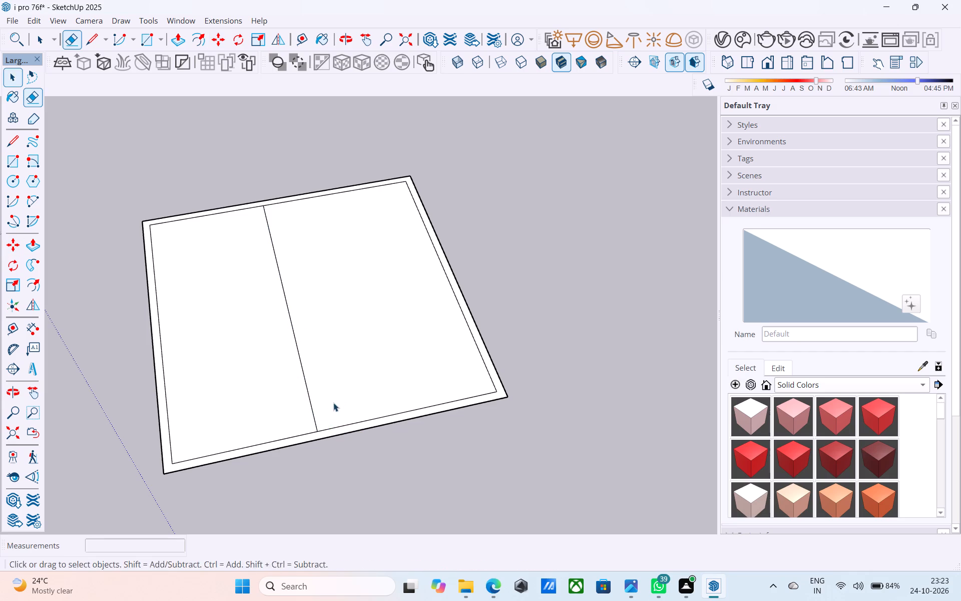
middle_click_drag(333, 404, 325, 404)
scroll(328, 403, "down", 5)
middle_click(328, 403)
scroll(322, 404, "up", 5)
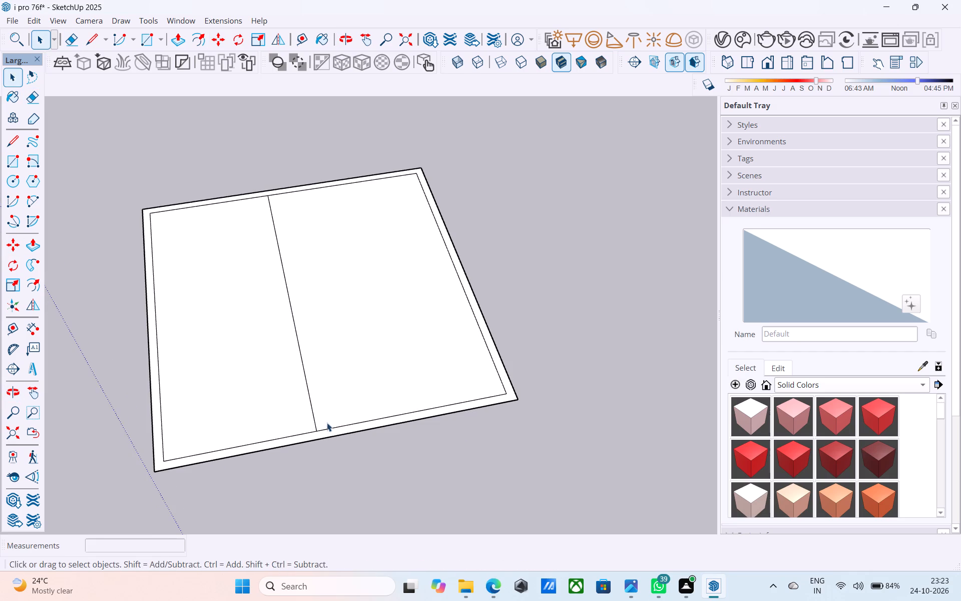
Copy the inner edge of the front wall, on the right of the dividing line, 4' toward the rear.
left_click(327, 427)
key("m")
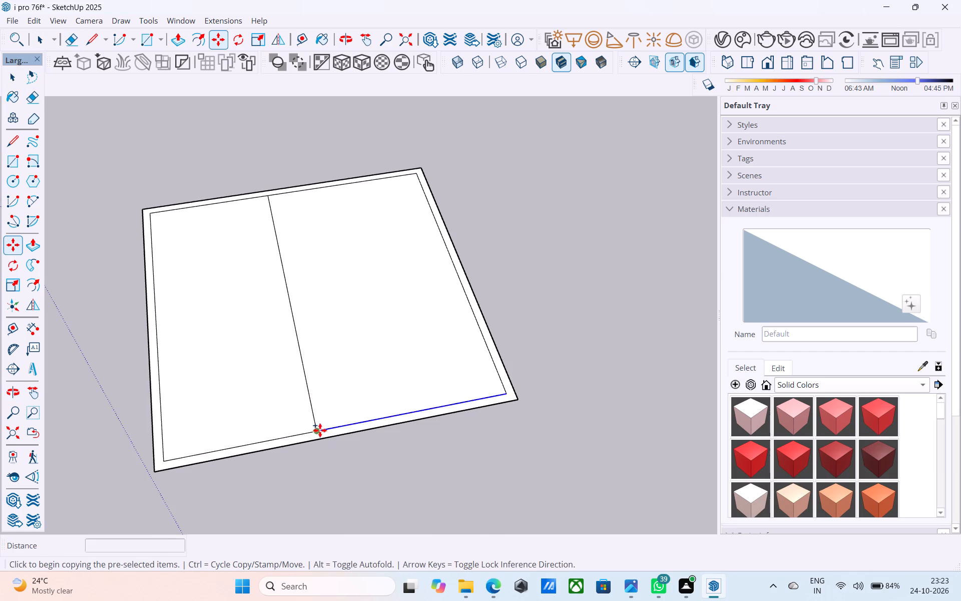
left_click(319, 430)
type("4'")
key("Return")
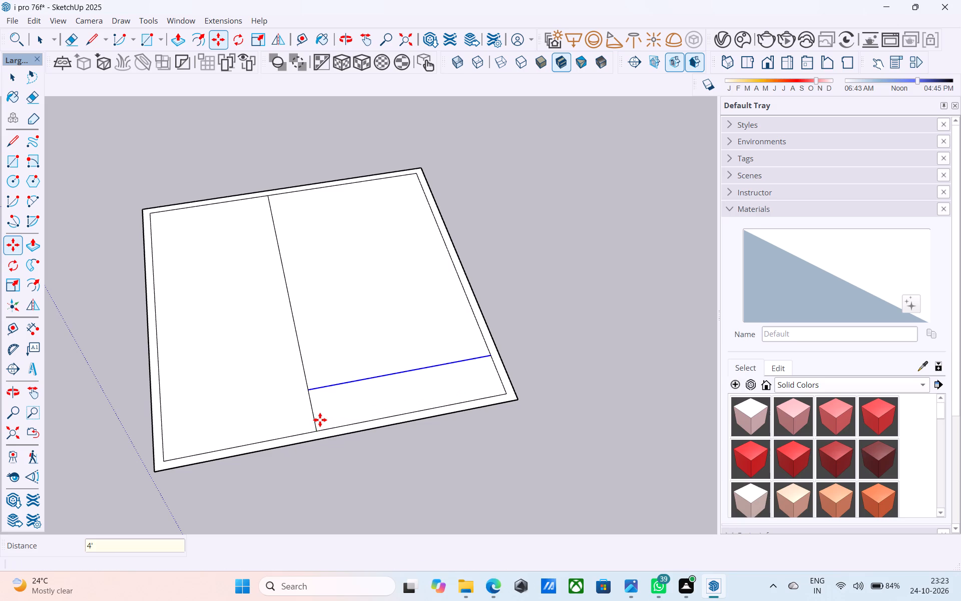
key("space")
Copy the new cross line 6" further toward the rear to mark the partition's thickness.
key("m")
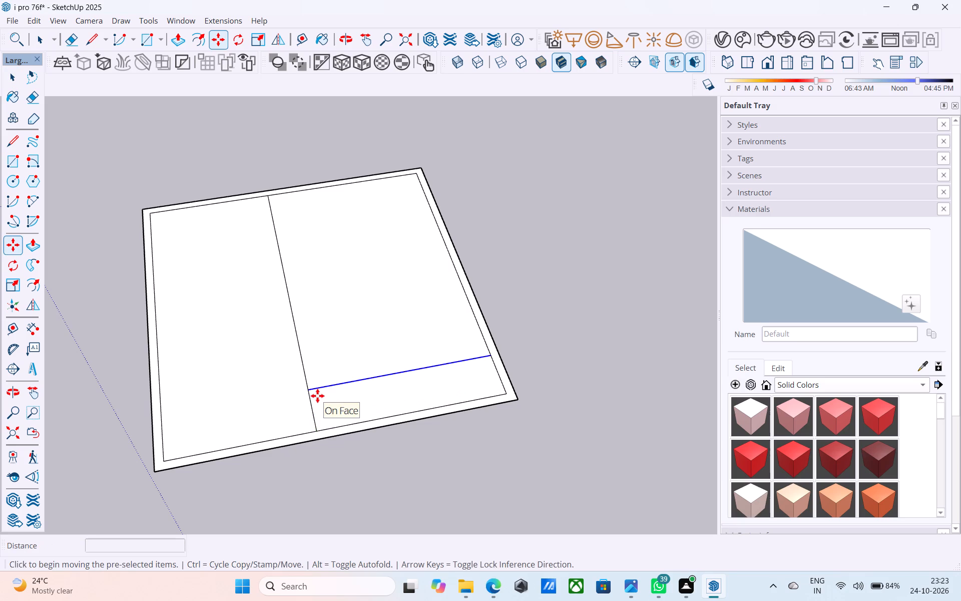
left_click(309, 393)
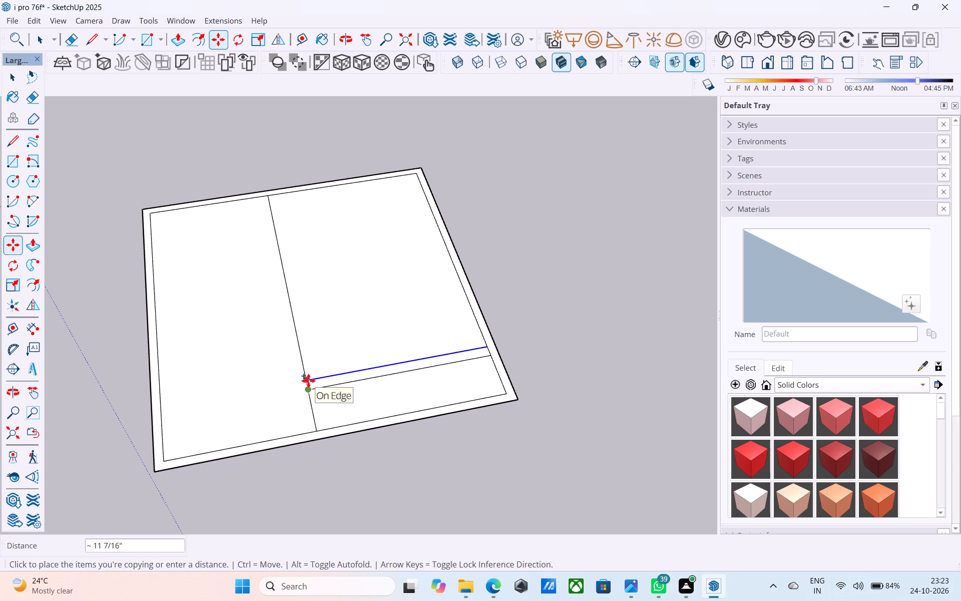
type("6\"")
key("Return")
key("space")
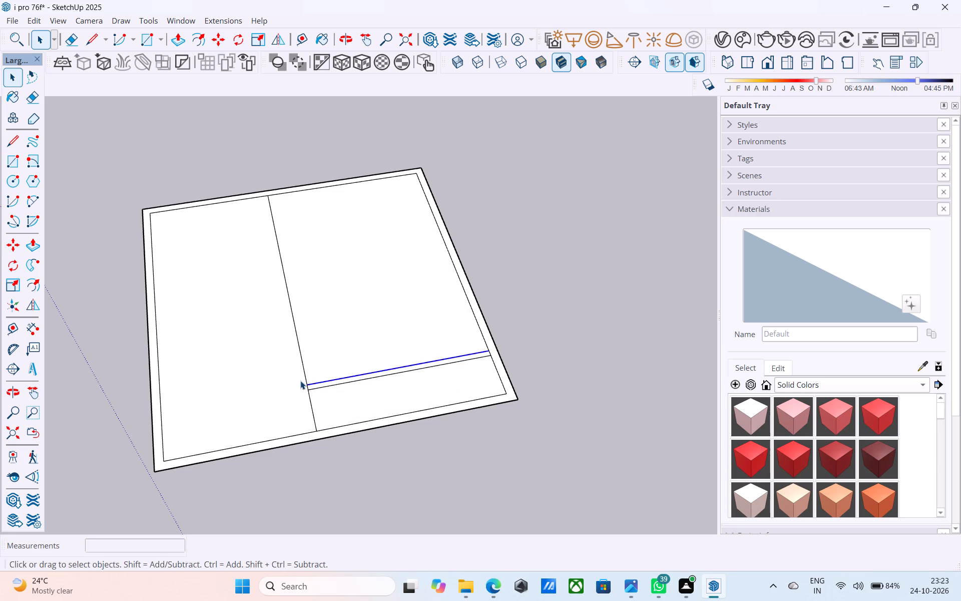
Copy the short front segment of the dividing line 6" toward the left side of the plan.
middle_click(301, 374)
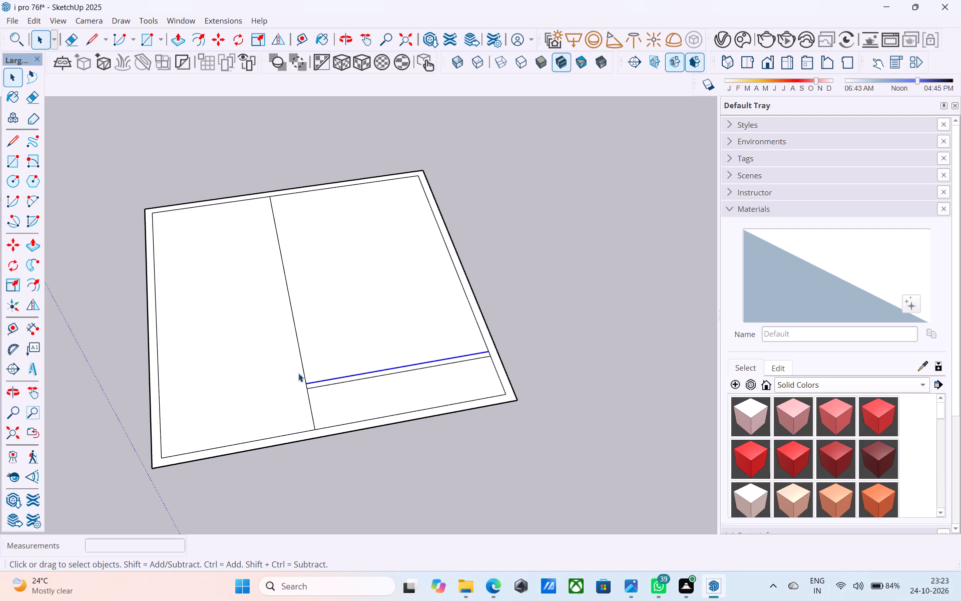
left_click(309, 407)
key("m")
scroll(317, 426, "up", 1)
left_click(315, 426)
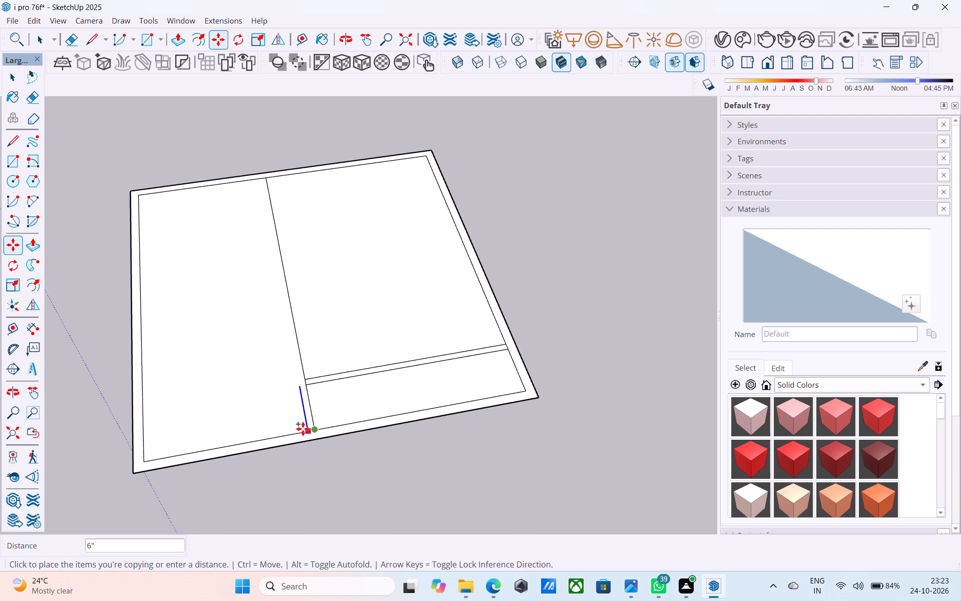
left_click(303, 429)
scroll(314, 396, "up", 3)
key("space")
Draw lines joining the copied short segment to the rear cross line, closing the partition's outer corner.
key("l")
scroll(311, 392, "up", 2)
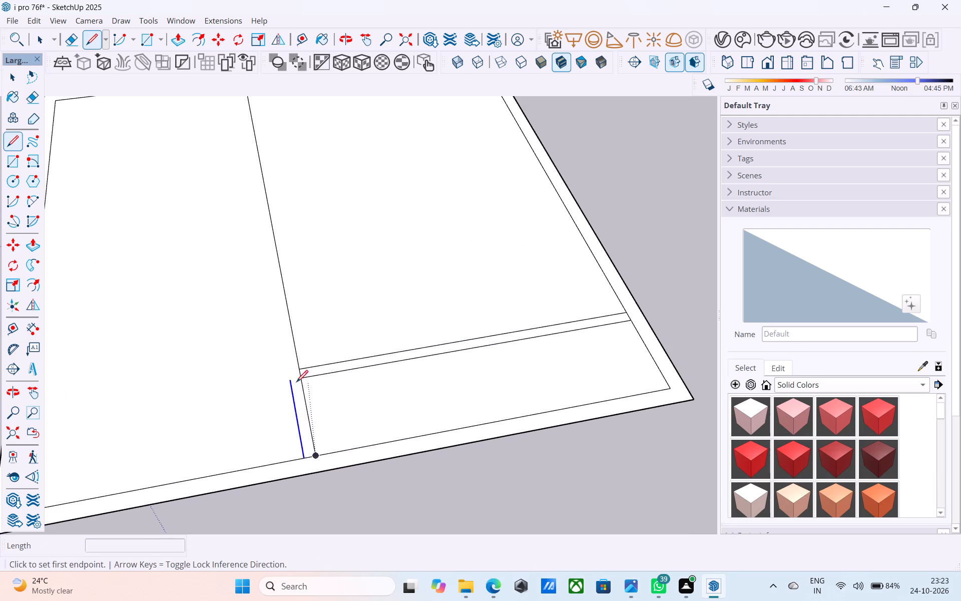
left_click(292, 383)
left_click(288, 367)
key("space")
scroll(303, 372, "up", 4)
key("l")
scroll(304, 372, "up", 2)
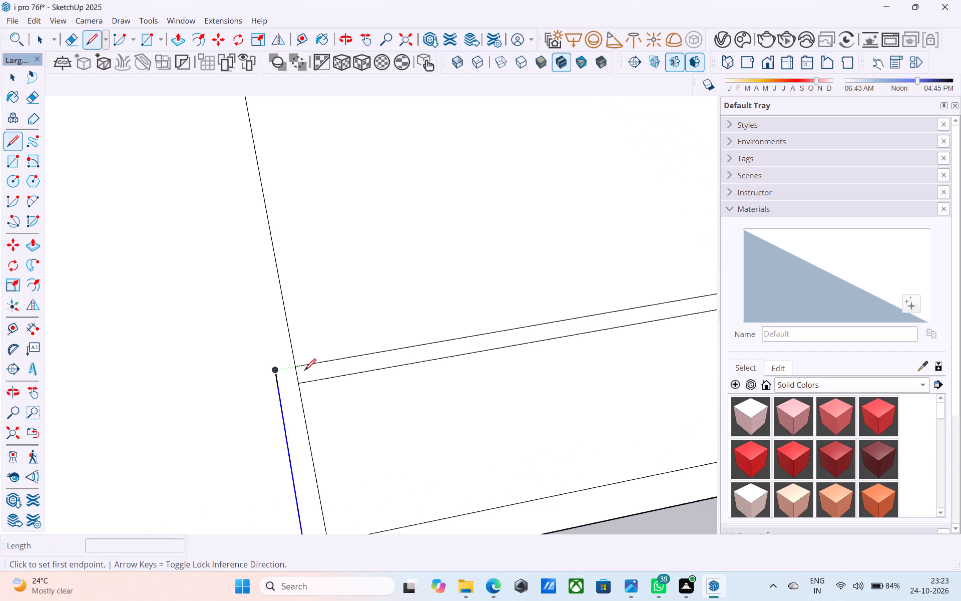
left_click(297, 368)
left_click(278, 371)
key("space")
Erase the remaining dividing line behind the partition corner and the stub inside the corner.
key("e")
left_click_drag(305, 328, 289, 330)
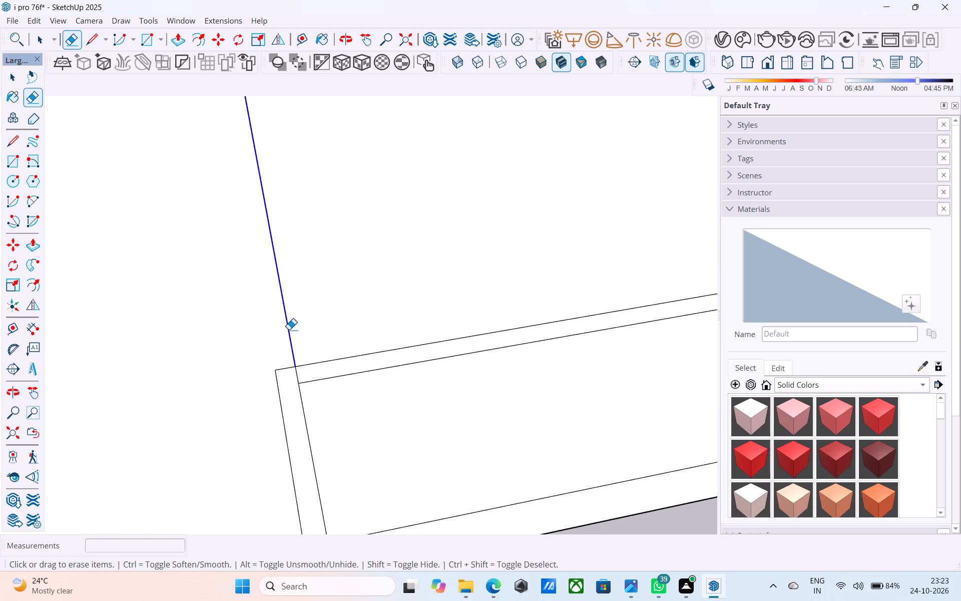
left_click_drag(289, 330, 283, 331)
left_click_drag(293, 371, 301, 376)
key("space")
Draw a line extending the short partition's right edge across the front wall to its outer edge.
scroll(303, 366, "down", 9)
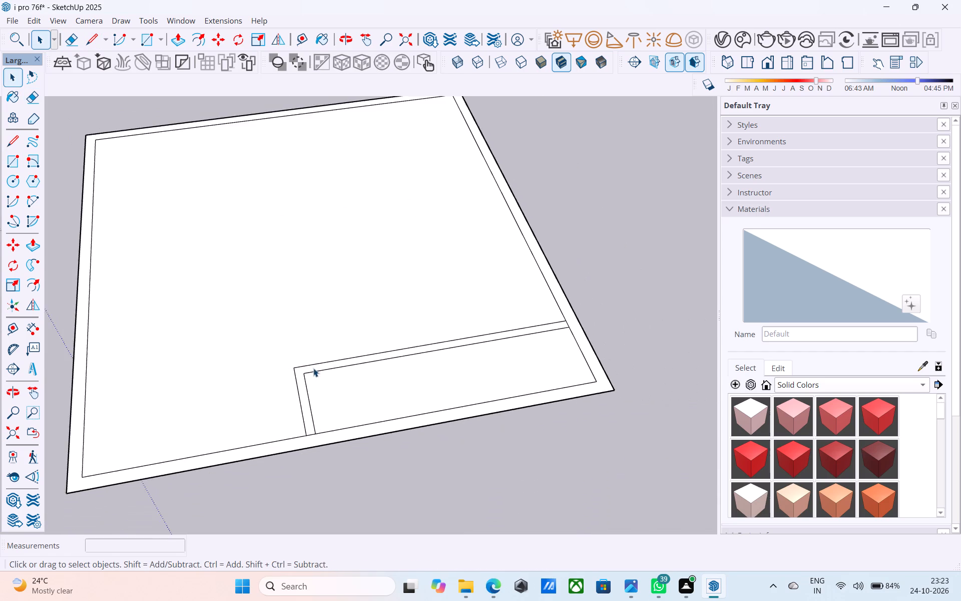
scroll(313, 371, "down", 5)
scroll(168, 441, "up", 11)
key("l")
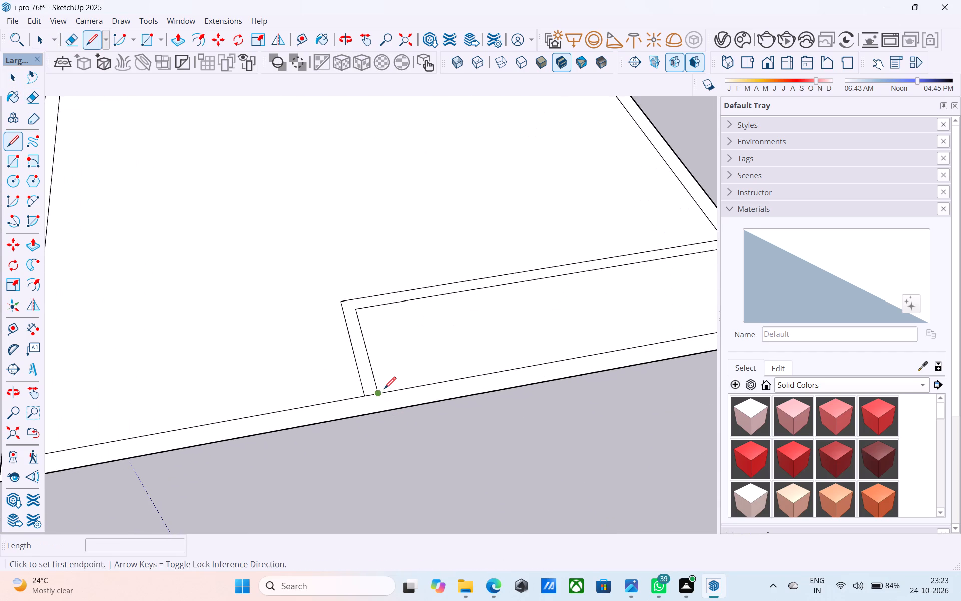
scroll(383, 390, "up", 2)
left_click(379, 390)
left_click(382, 416)
key("space")
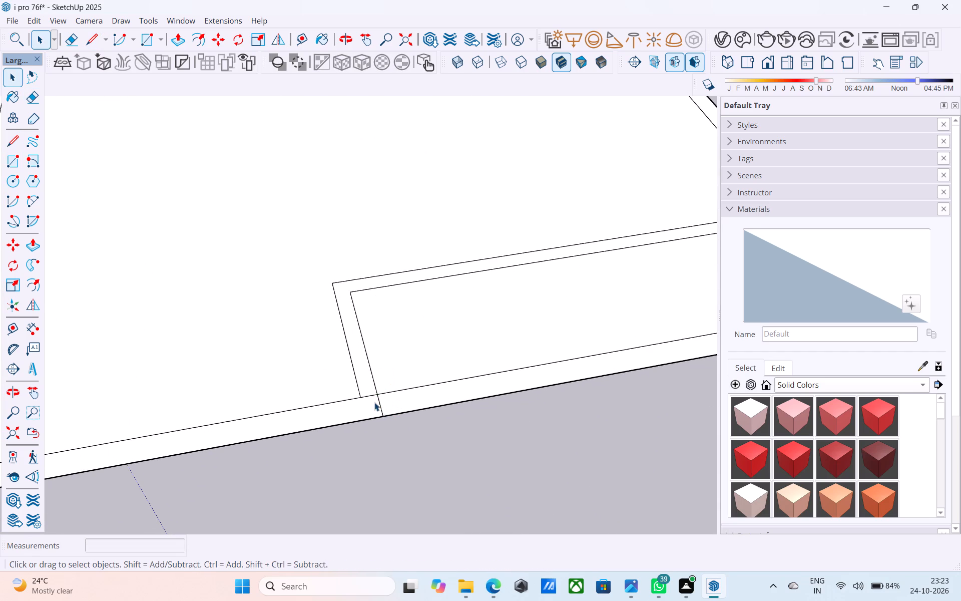
Erase the front wall's inner edge segment between the two partition lines.
scroll(374, 402, "up", 3)
key("e")
left_click_drag(370, 398, 367, 385)
scroll(361, 384, "up", 1)
scroll(352, 393, "down", 4)
scroll(342, 405, "up", 1)
scroll(340, 406, "down", 13)
key("space")
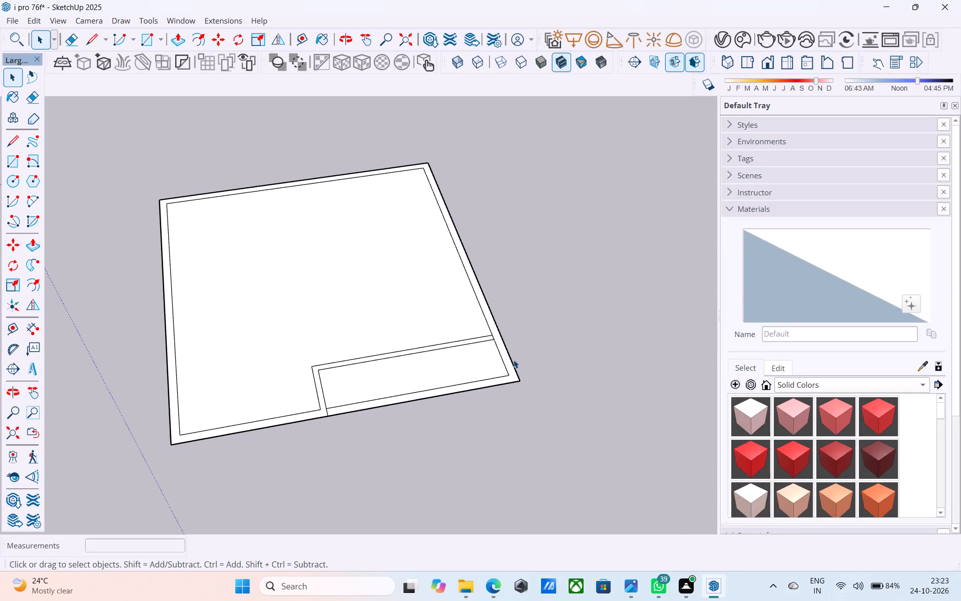
Draw a line extending the cross partition's front edge across the right wall to its outer edge.
scroll(514, 360, "up", 16)
key("l")
left_click(462, 319)
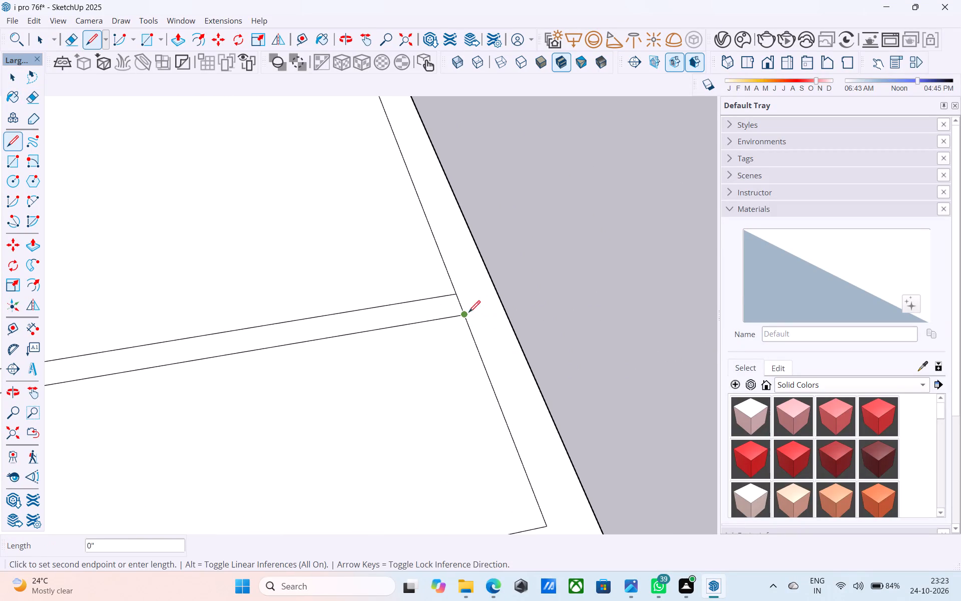
left_click(502, 303)
key("space")
Erase the right wall's inner edge segment between the two cross partition lines.
scroll(461, 299, "up", 4)
key("e")
left_click_drag(456, 300, 452, 300)
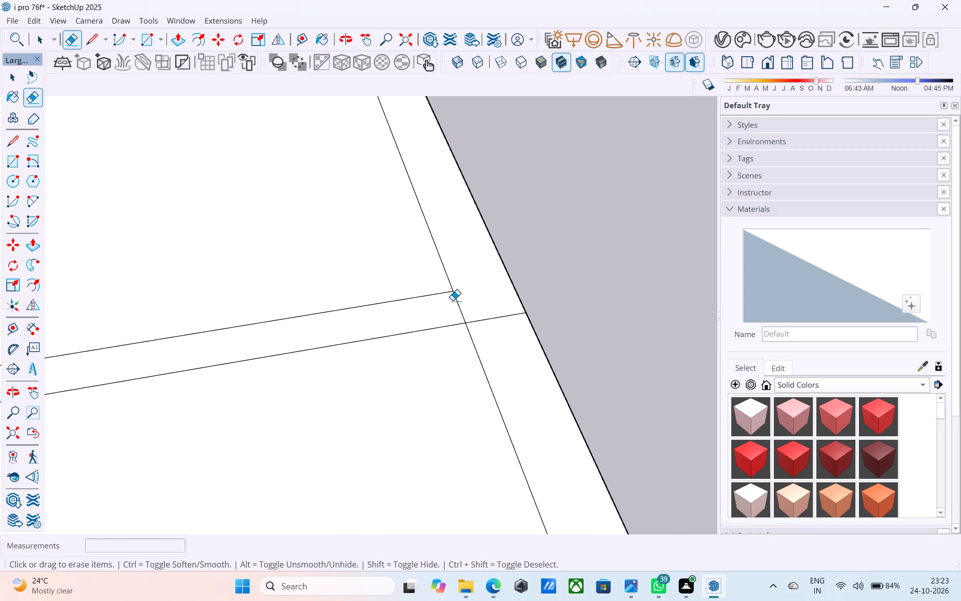
left_click_drag(452, 300, 450, 302)
key("space")
Select the wall face to check that the outer walls and partition form one connected outline.
scroll(465, 308, "down", 20)
scroll(465, 308, "down", 5)
scroll(340, 375, "up", 4)
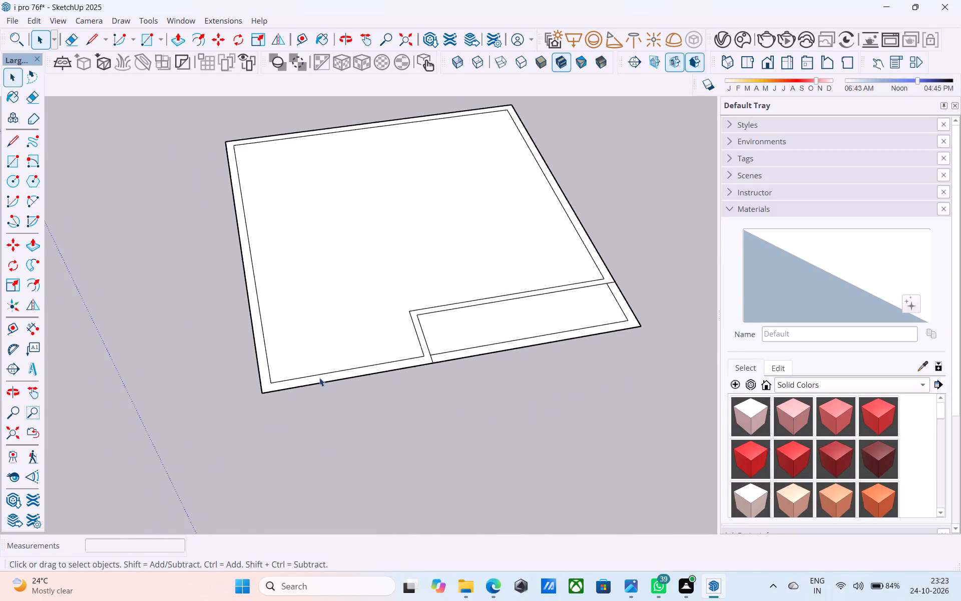
scroll(319, 378, "up", 3)
left_click(317, 379)
Draw a 28' 6" dividing line across the plan from the left wall's inner edge to the right wall's.
scroll(317, 379, "down", 9)
middle_click_drag(313, 362, 308, 406)
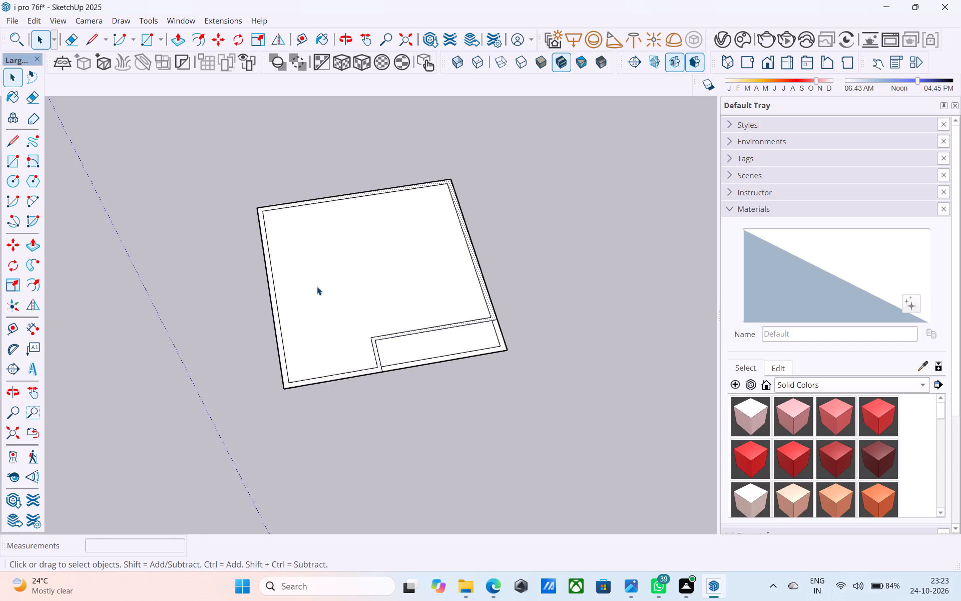
key("l")
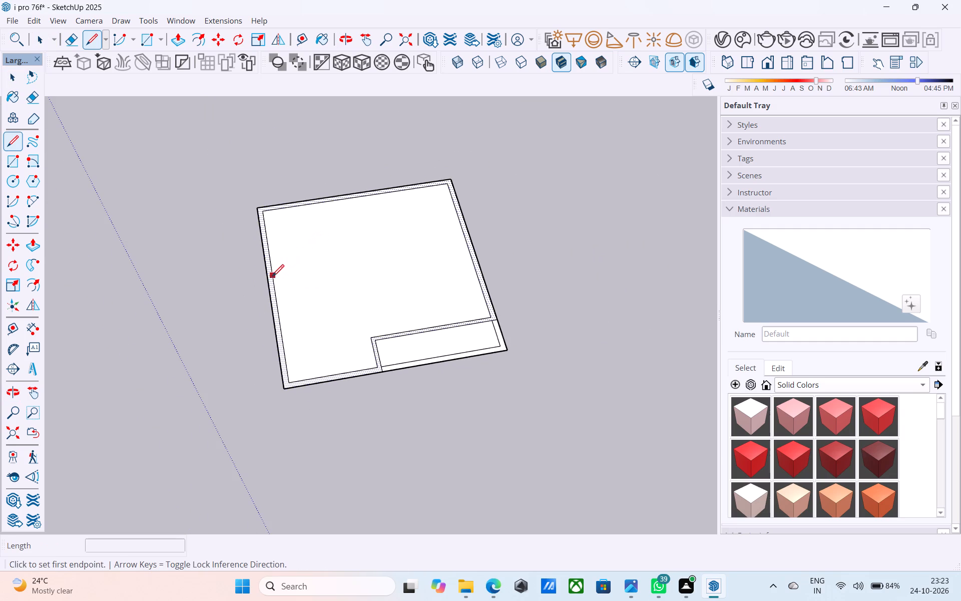
left_click(274, 286)
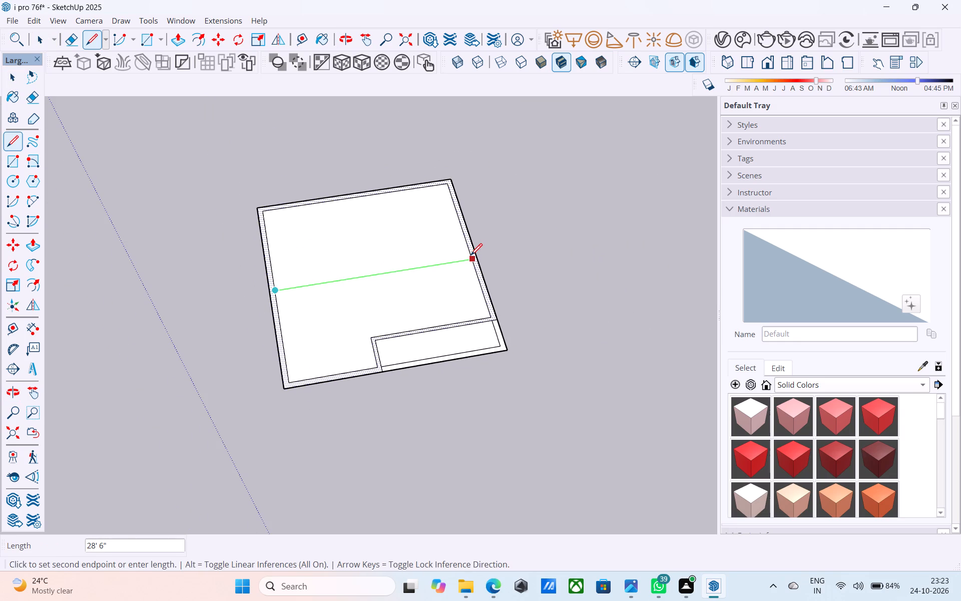
left_click(470, 256)
key("space")
Copy the new dividing line slightly toward the rear to give the cross partition its thickness.
left_click(282, 290)
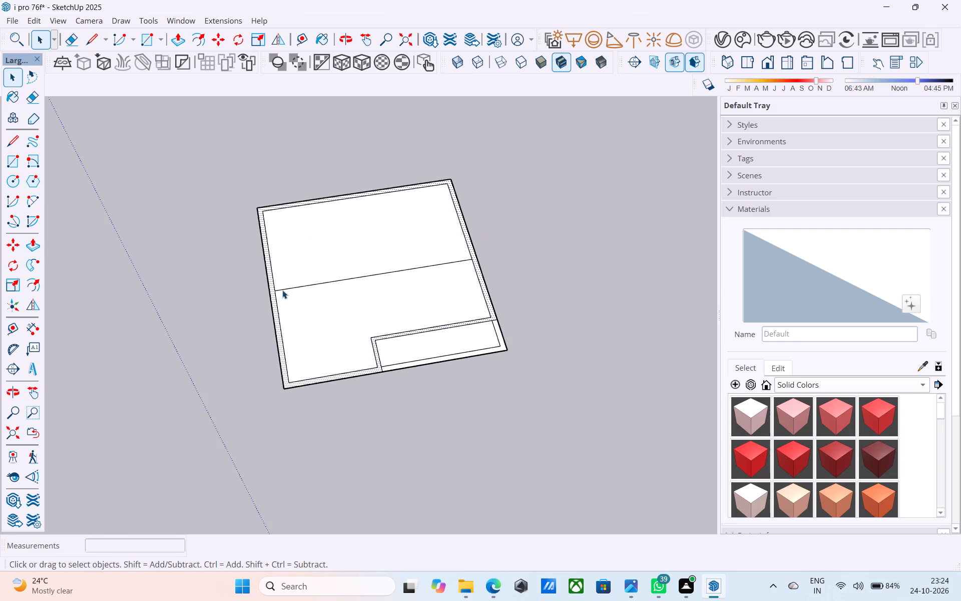
scroll(282, 289, "up", 3)
key("m")
scroll(279, 288, "up", 6)
left_click(271, 296)
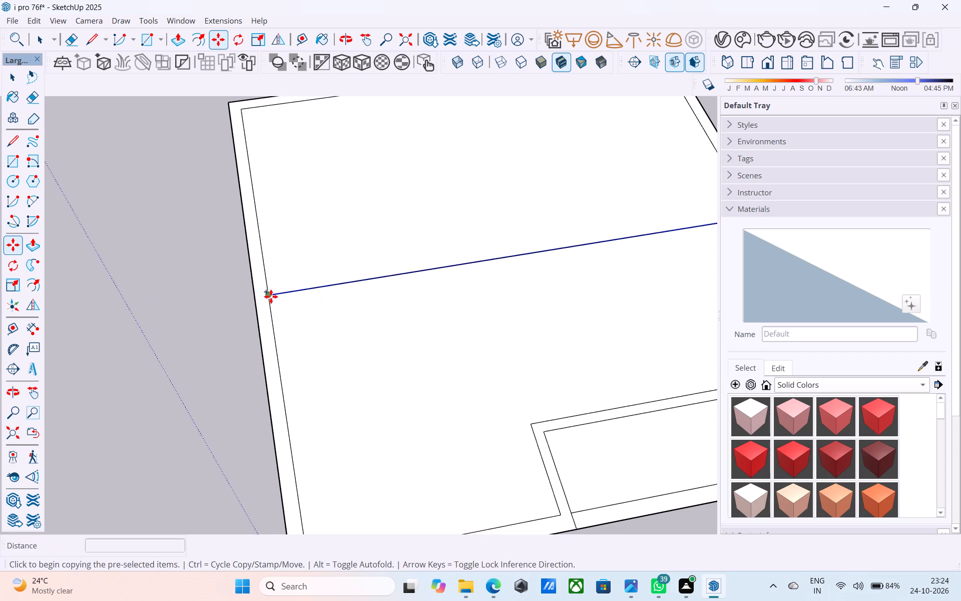
left_click(271, 287)
scroll(270, 284, "down", 14)
key("space")
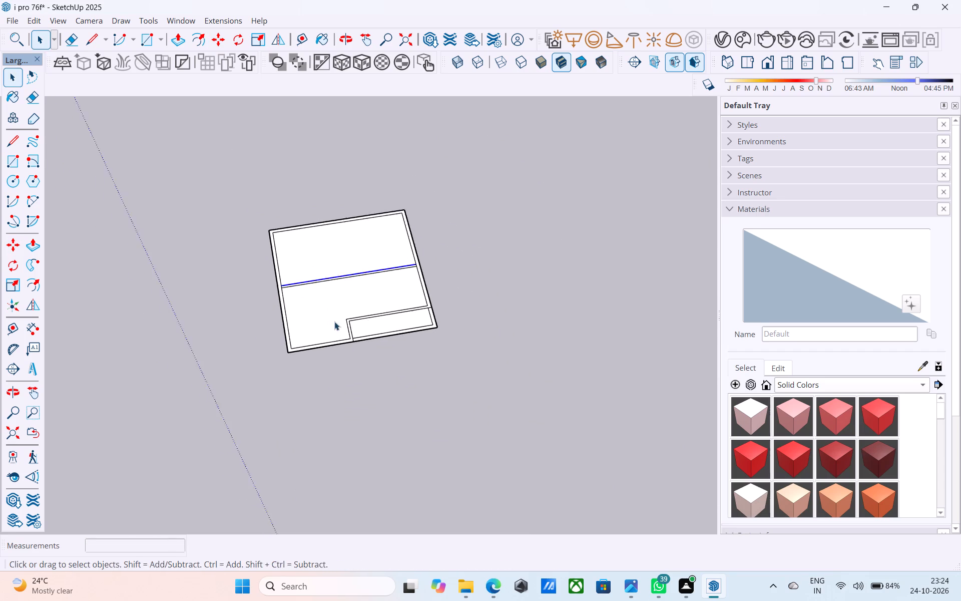
Draw a line from the rear wall's inner edge to the cross partition, splitting the rear area into two rooms.
middle_click_drag(335, 324, 350, 348)
key("l")
scroll(337, 223, "up", 7)
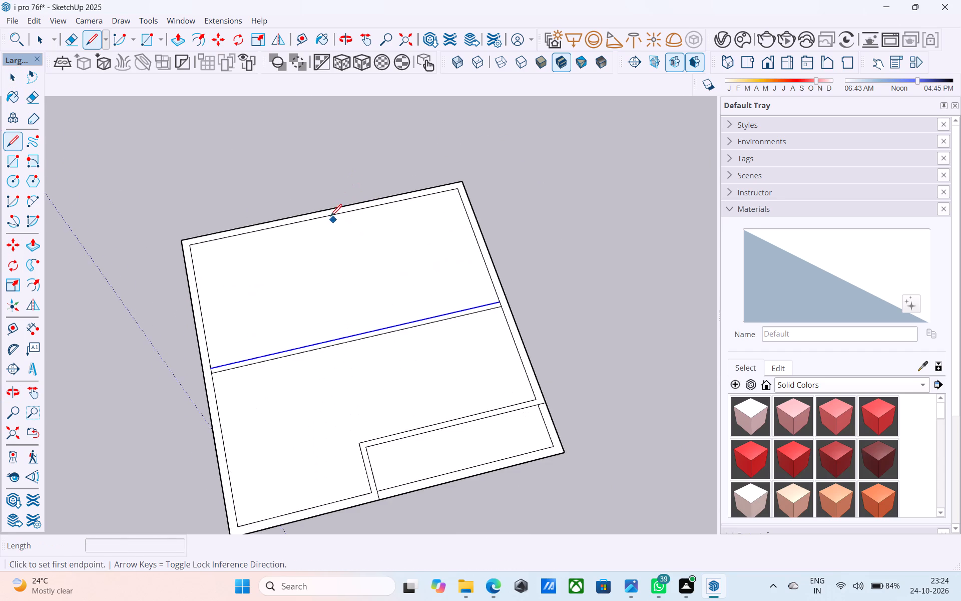
left_click(328, 216)
left_click(362, 334)
key("space")
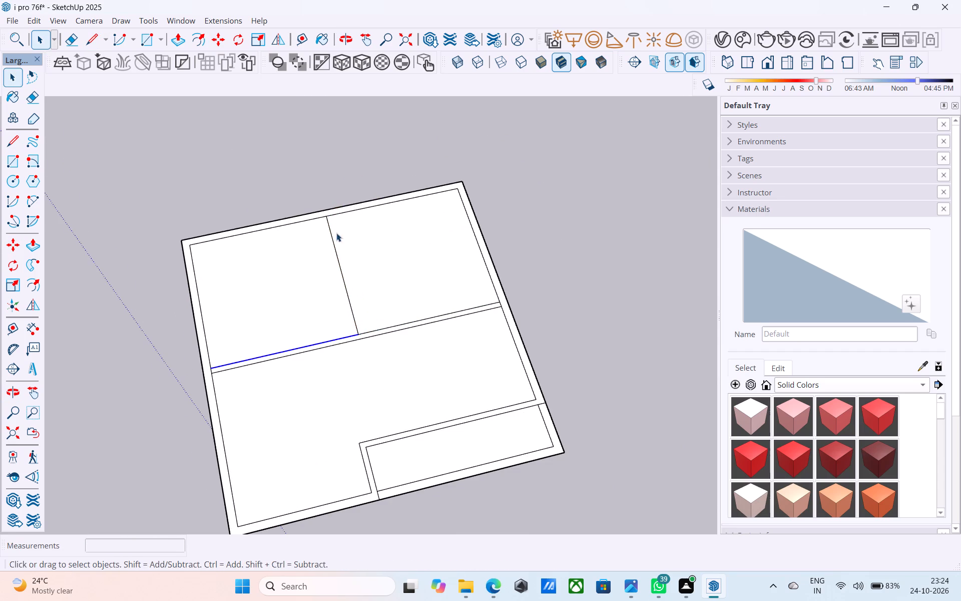
Copy the rear rooms' dividing line slightly toward the left to give that partition its thickness.
scroll(330, 218, "up", 3)
left_click(326, 218)
key("m")
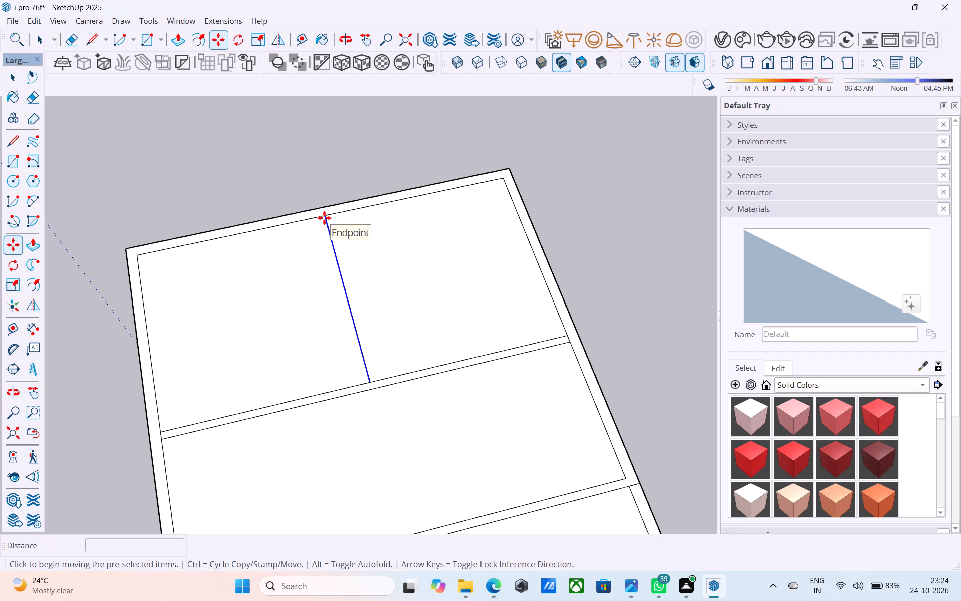
left_click(324, 215)
left_click(314, 214)
key("space")
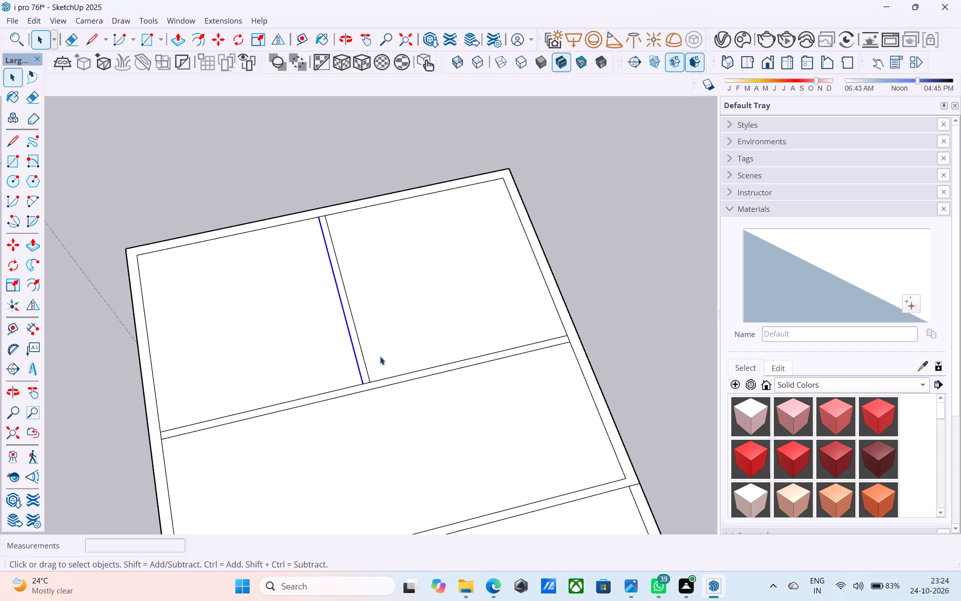
Erase the inner wall edge segments where the new partitions meet the rear wall and the left wall.
key("e")
scroll(343, 301, "up", 5)
left_click(312, 164)
scroll(308, 161, "down", 5)
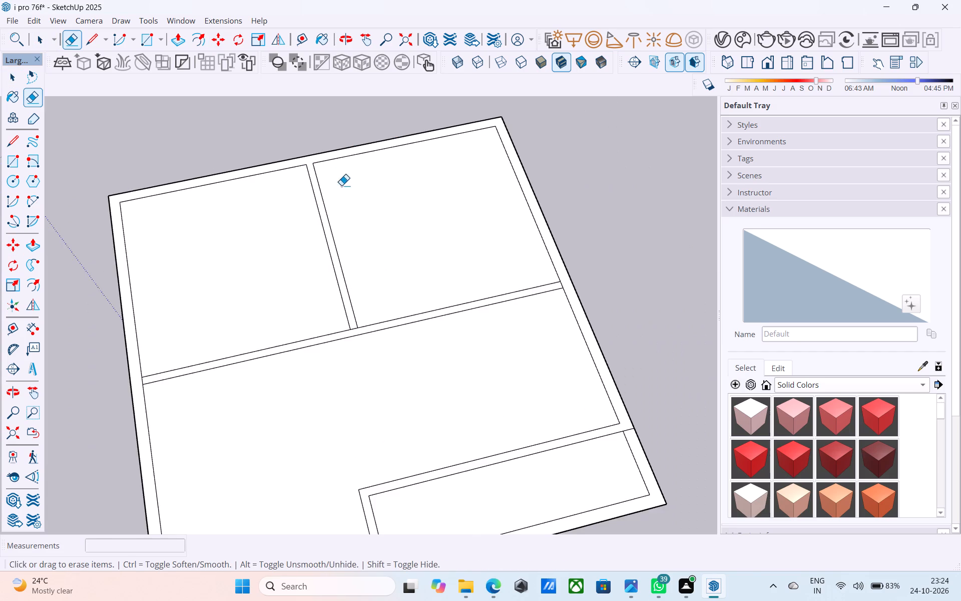
scroll(396, 174, "down", 5)
scroll(264, 296, "up", 8)
left_click_drag(235, 298, 224, 300)
key("space")
Push/Pull the connected wall face up 10' to raise the outer walls and partitions.
scroll(237, 256, "down", 4)
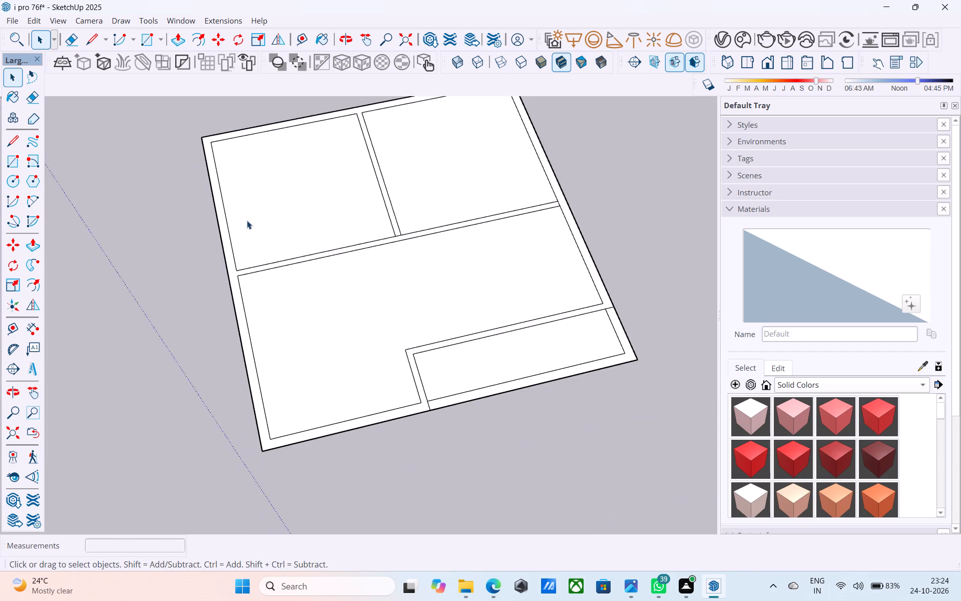
scroll(247, 220, "down", 8)
scroll(322, 333, "up", 9)
left_click(316, 311)
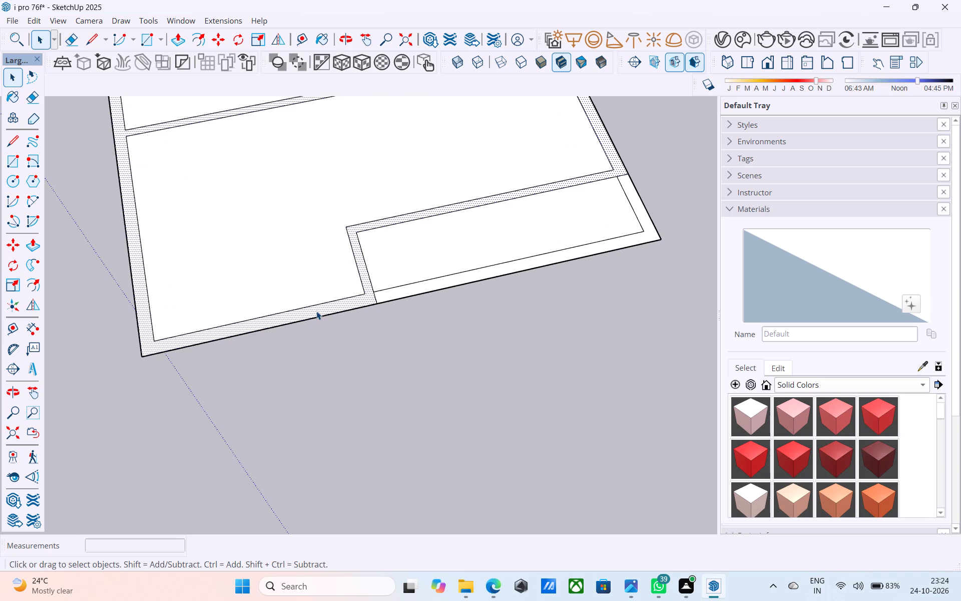
key("p")
left_click(316, 311)
type("10")
key("apostrophe")
key("Return")
key("space")
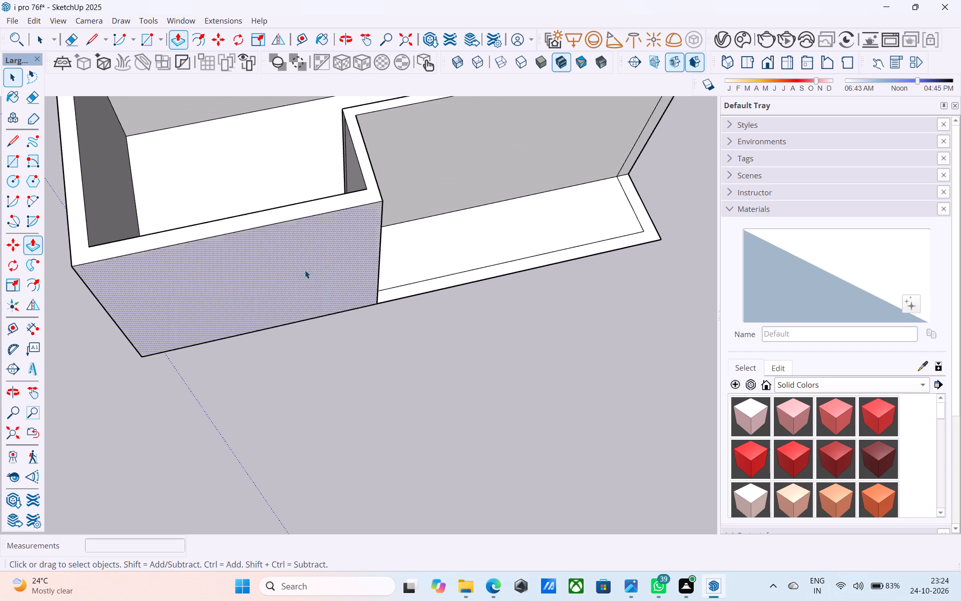
Draw a 13' 9" by 13' 9" rectangle over the rear-left room at the top of the walls.
scroll(305, 270, "down", 9)
middle_click_drag(305, 270, 250, 275)
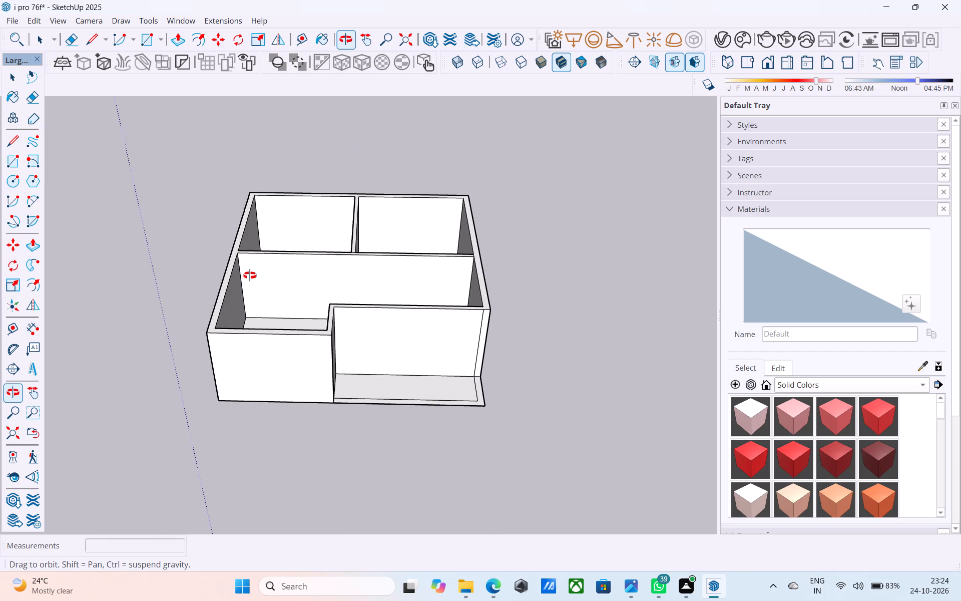
middle_click_drag(250, 275, 261, 326)
middle_click_drag(273, 270, 288, 357, "shift")
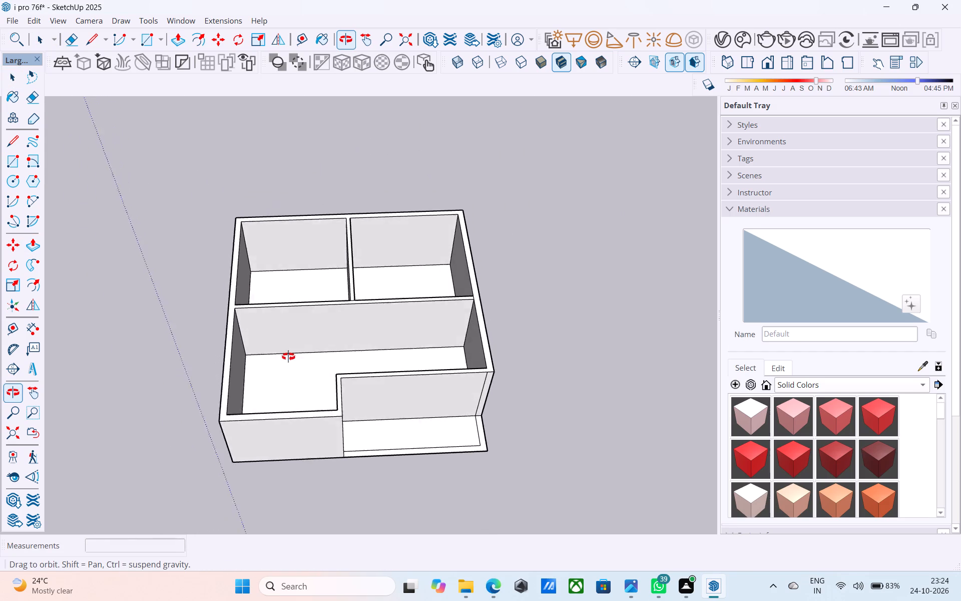
middle_click_drag(288, 357, 290, 366, "shift")
key("r")
left_click(237, 221)
left_click(349, 303)
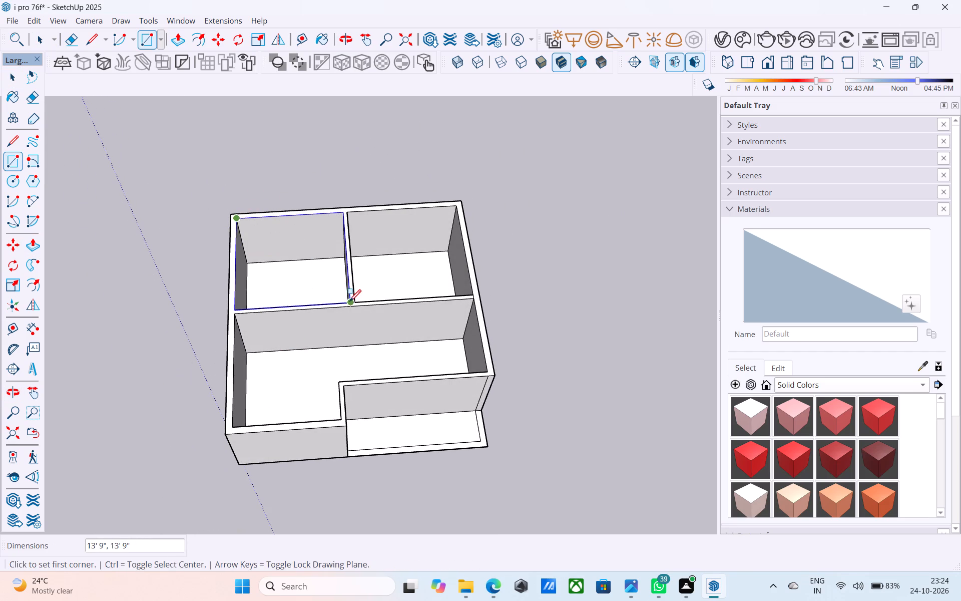
Reverse the face covering the rear-left room at the top of the walls.
scroll(345, 299, "up", 4)
key("space")
left_click(316, 276)
right_click(316, 276)
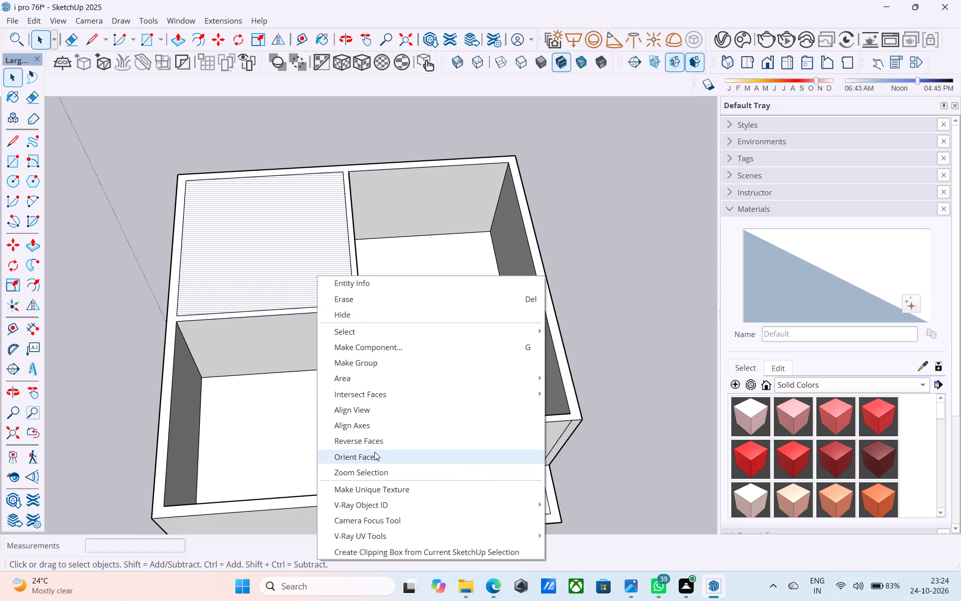
left_click(379, 446)
Draw a 6" vertical line up from the rear-left corner of the room's covering face.
scroll(242, 266, "up", 1)
middle_click_drag(241, 265, 253, 199)
key("l")
scroll(184, 191, "up", 3)
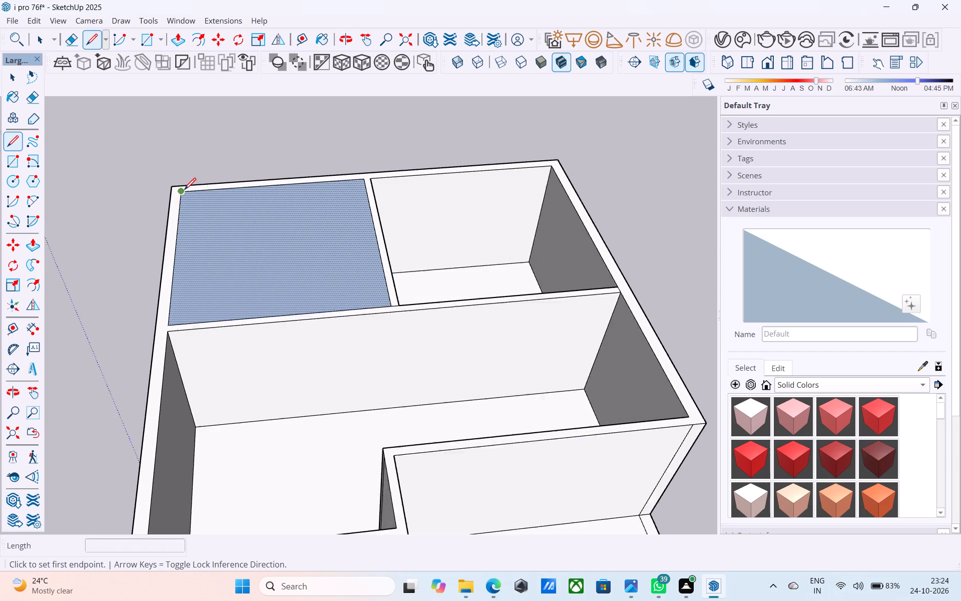
scroll(184, 191, "up", 1)
left_click(182, 191)
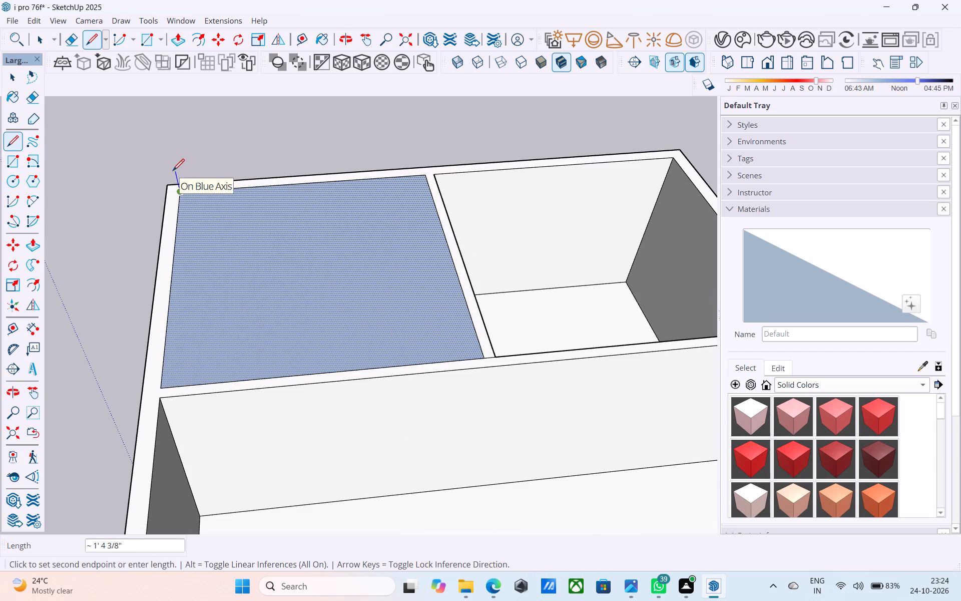
key("6")
key("shift+quotedbl")
key("Return")
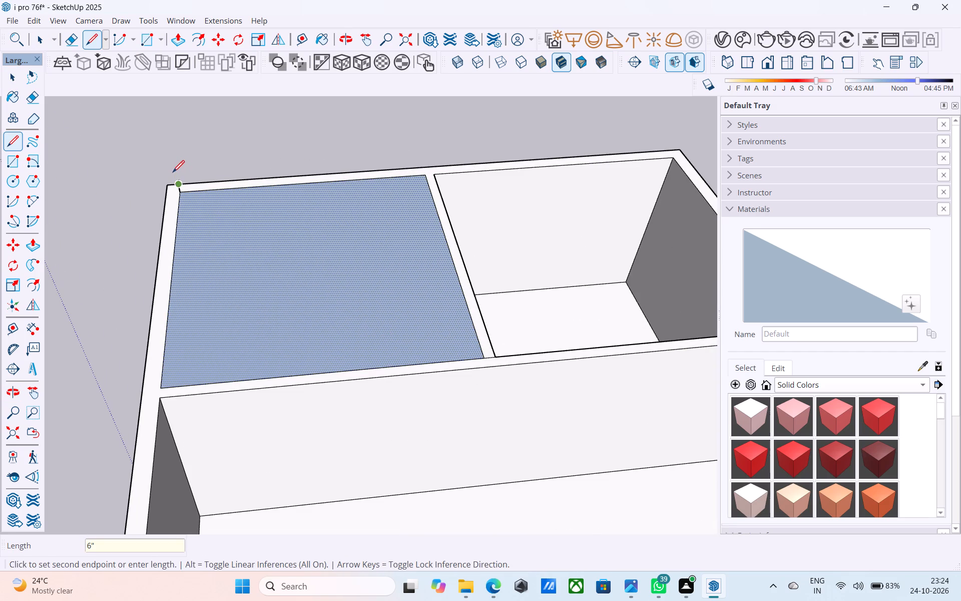
key("space")
Draw a 6" vertical line up from the covering face's opposite corner, where the two partitions meet.
scroll(188, 188, "down", 4)
key("l")
middle_click_drag(229, 228, 260, 117)
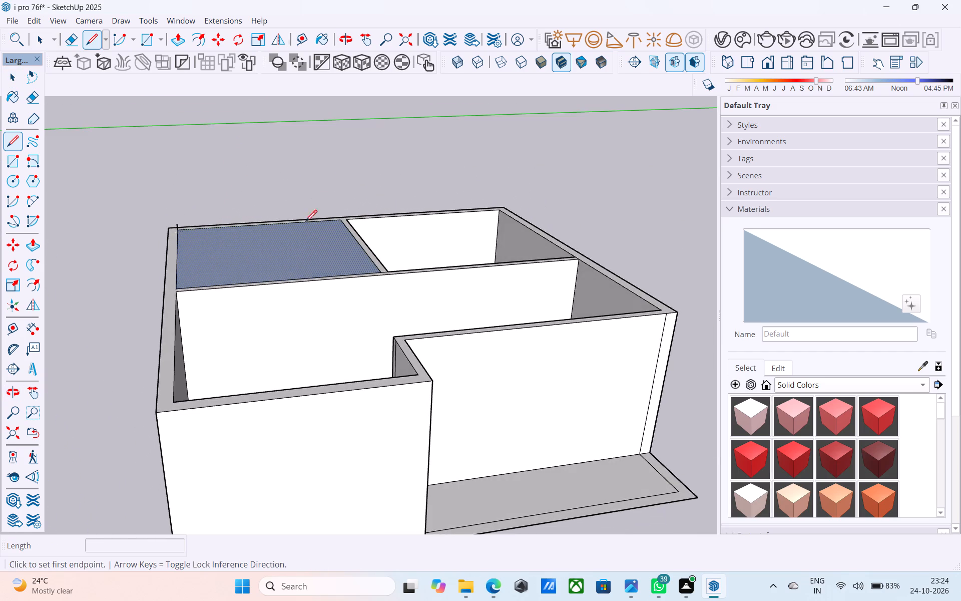
scroll(354, 280, "up", 5)
left_click(398, 266)
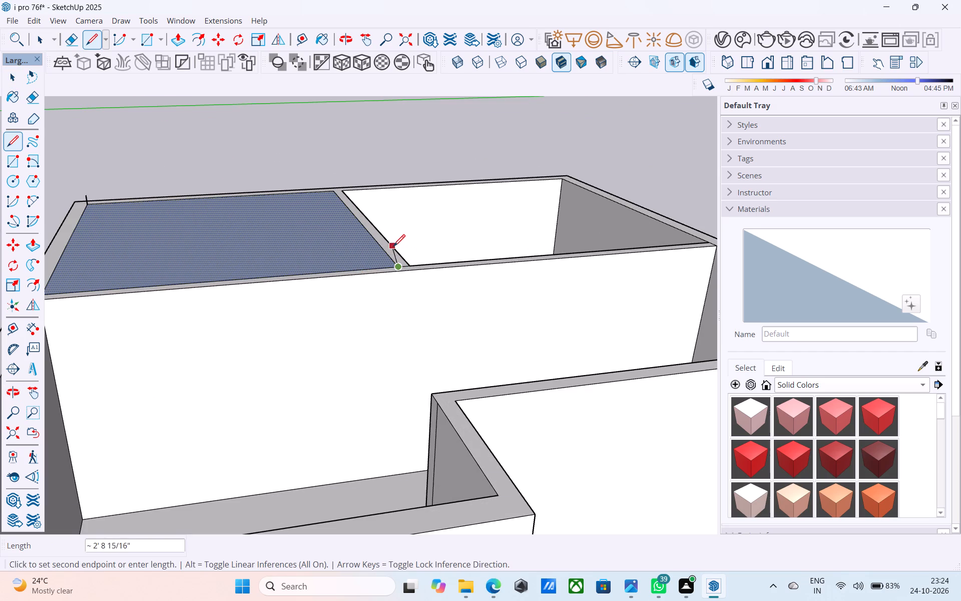
middle_click_drag(401, 249, 249, 235)
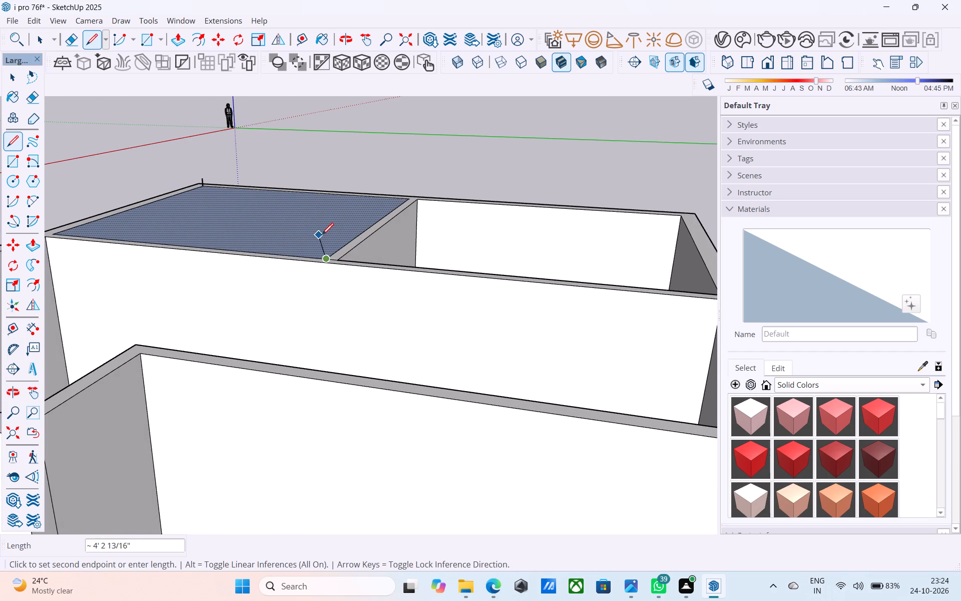
scroll(322, 236, "up", 1)
type("6\"")
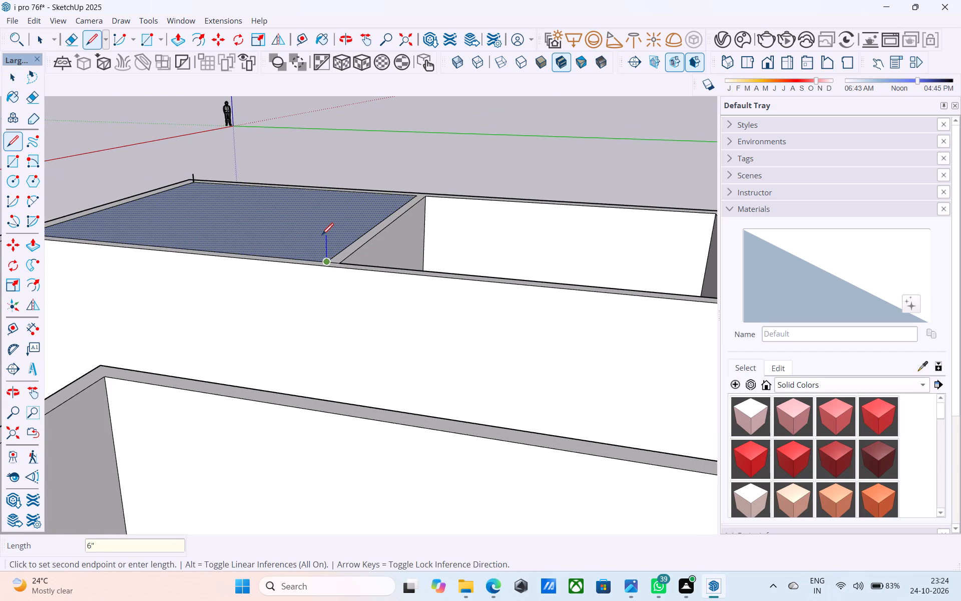
key("Return")
Draw a rectangle between the tops of the two vertical lines to form the slab's top face.
key("r")
left_click(193, 172)
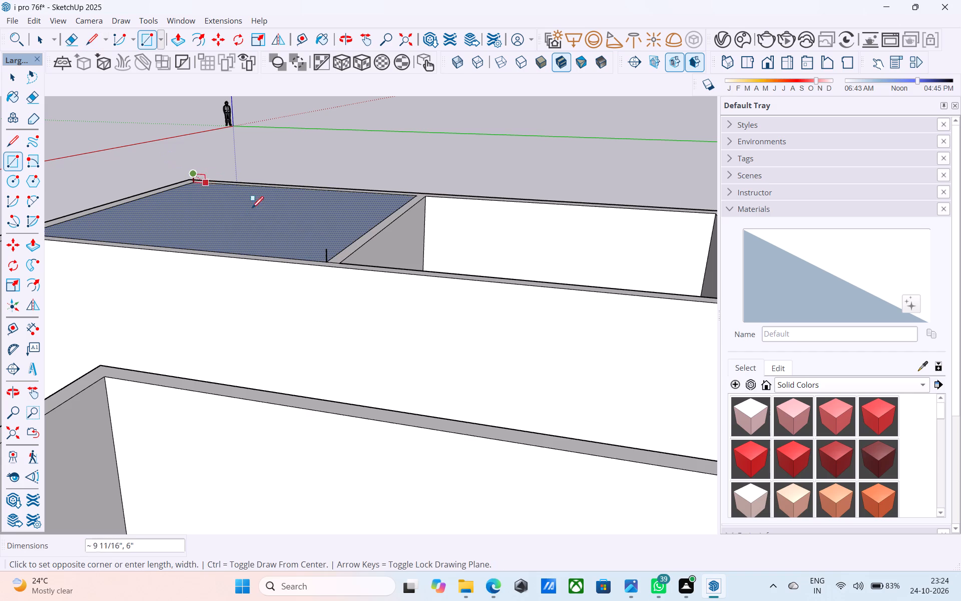
left_click(327, 248)
key("space")
Draw the vertical edge joining the covering face and slab top at the rear corner beside the partition.
scroll(385, 230, "down", 5)
middle_click_drag(385, 228, 370, 217)
key("l")
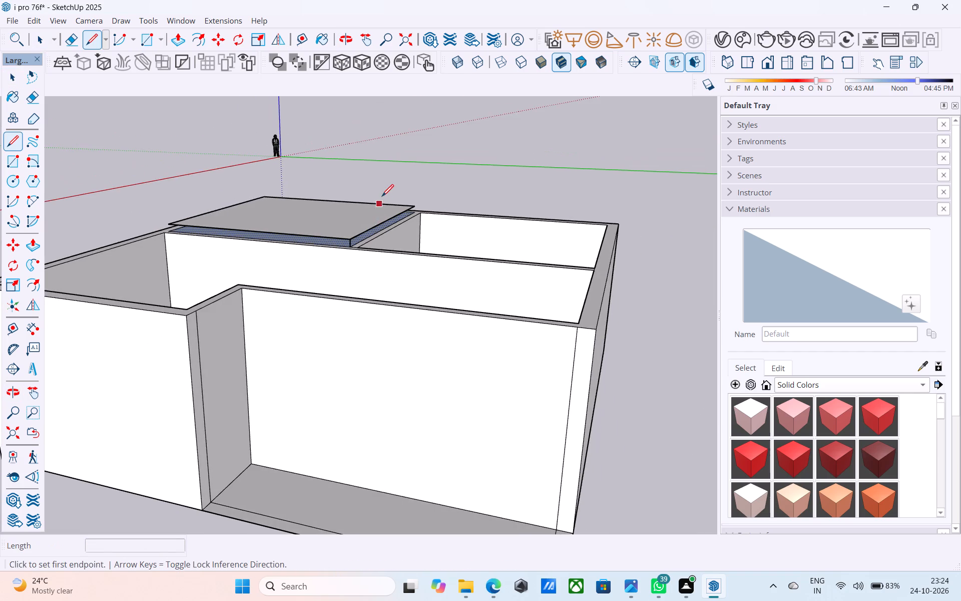
scroll(383, 192, "up", 5)
scroll(462, 245, "down", 4)
middle_click_drag(488, 262, 476, 261)
scroll(495, 269, "up", 4)
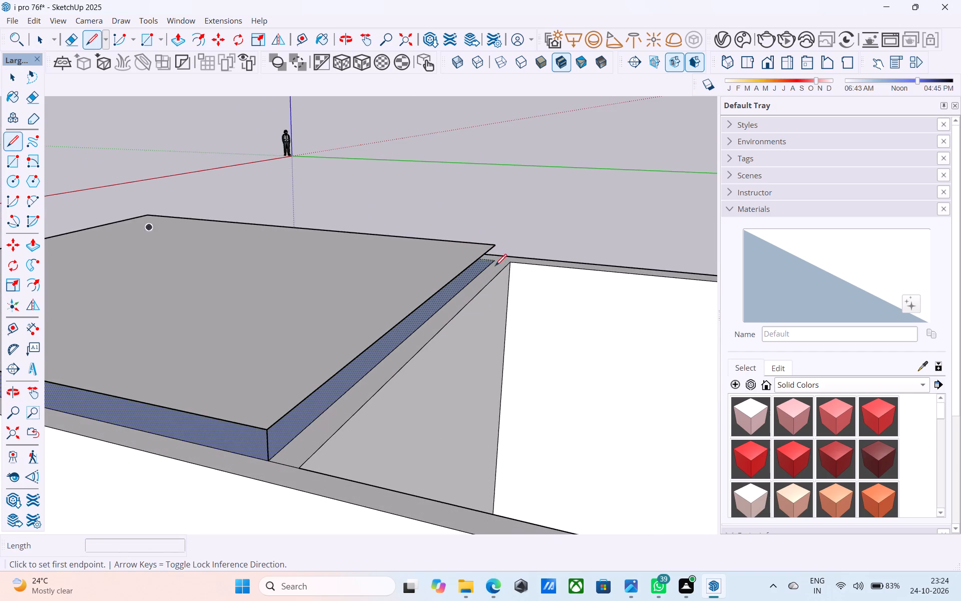
left_click(494, 262)
left_click(492, 250)
scroll(532, 222, "down", 6)
key("space")
Draw the vertical edge at the slab's remaining front-left corner to close its sides.
scroll(260, 270, "up", 5)
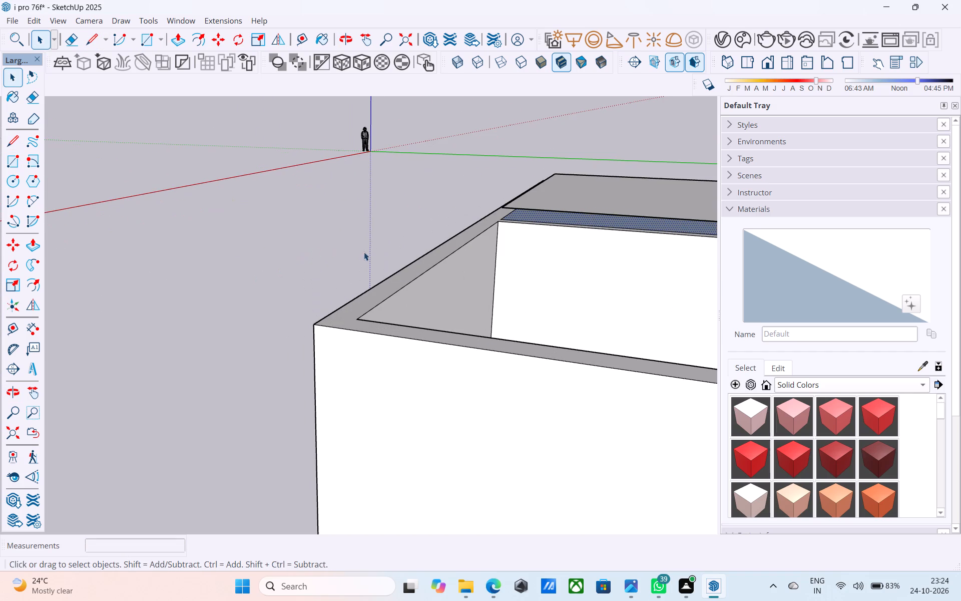
key("l")
scroll(514, 231, "up", 4)
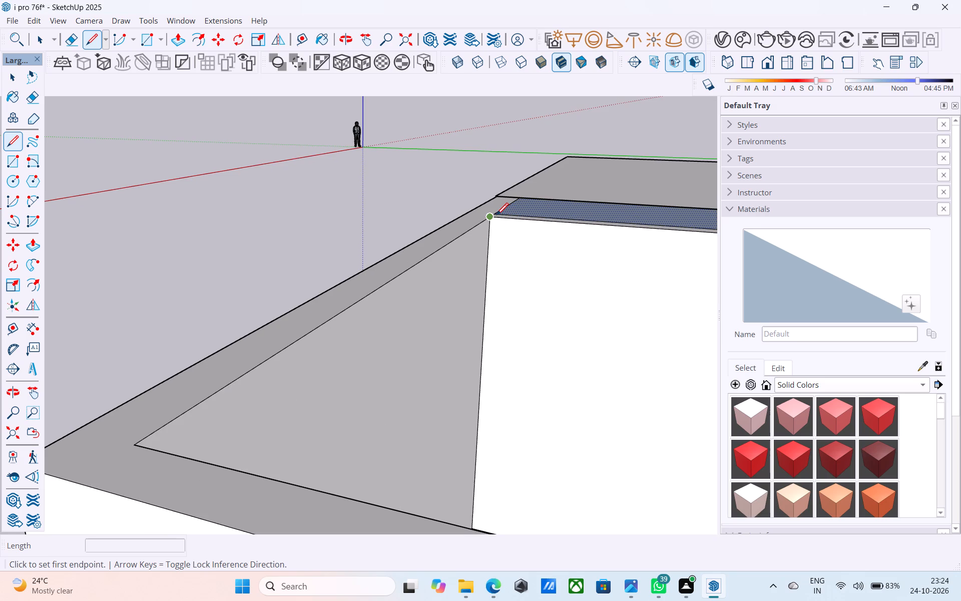
left_click(497, 212)
left_click(495, 197)
key("space")
Reverse the slab's front and left side faces.
scroll(446, 198, "down", 4)
middle_click_drag(457, 214, 678, 233)
scroll(387, 198, "up", 10)
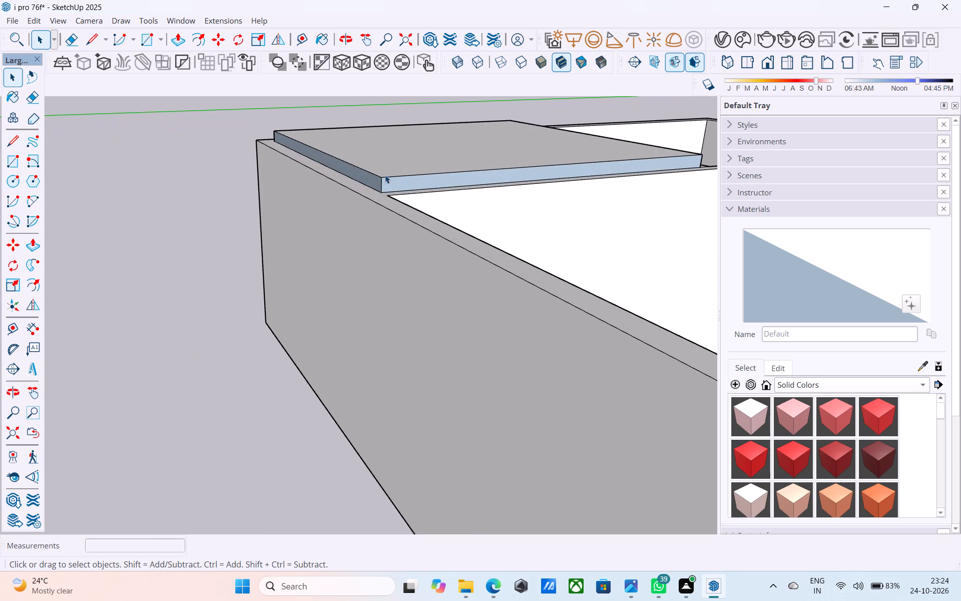
left_click(386, 181)
right_click(387, 182)
left_click(460, 351)
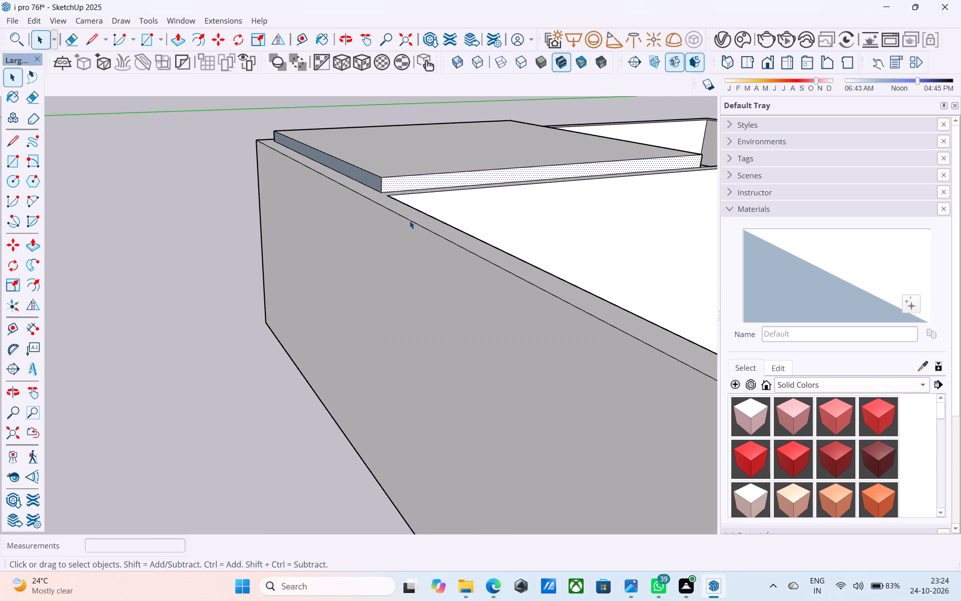
left_click(369, 178)
right_click(369, 178)
left_click(434, 339)
Reverse the slab's side face along the partition and its rear side face.
scroll(394, 317, "down", 5)
middle_click_drag(344, 318, 364, 324)
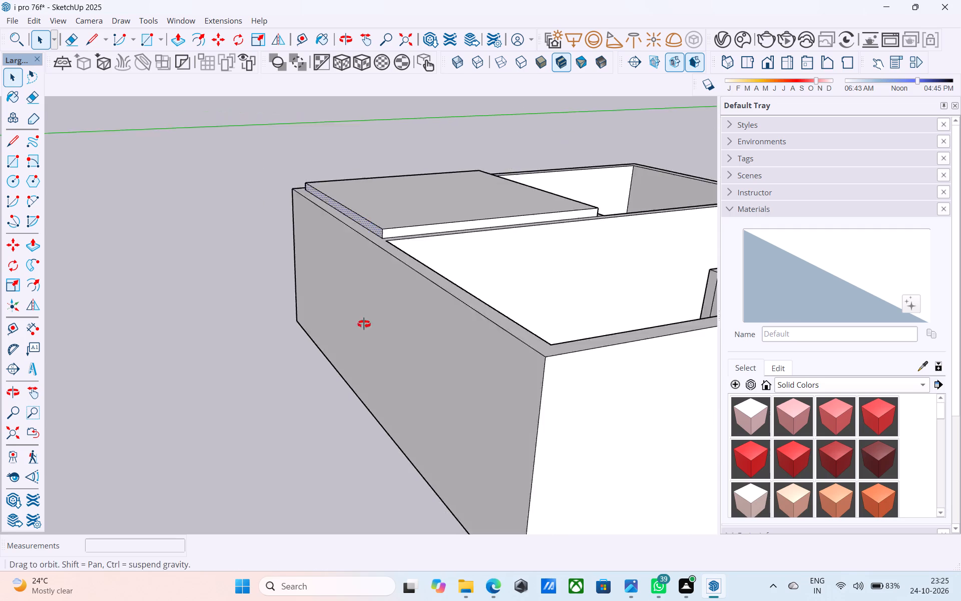
middle_click_drag(364, 324, 826, 320)
middle_click_drag(387, 278, 654, 277)
middle_click_drag(395, 241, 565, 294)
scroll(448, 216, "up", 8)
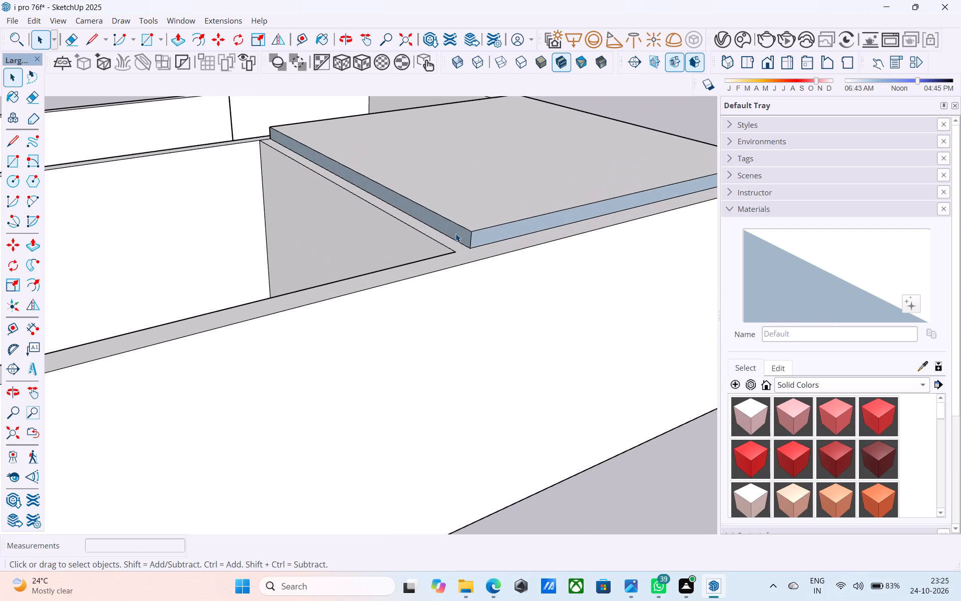
left_click(455, 233)
right_click(455, 233)
left_click(519, 406)
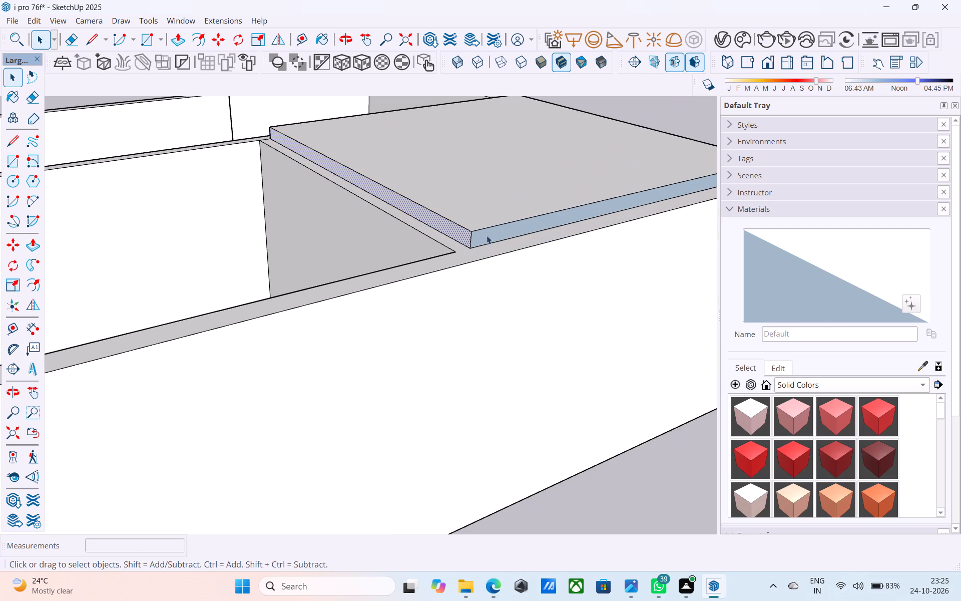
left_click(487, 235)
right_click(487, 235)
left_click(545, 406)
Push/Pull the slab's rear side out to the rear wall's outer face.
scroll(497, 384, "down", 6)
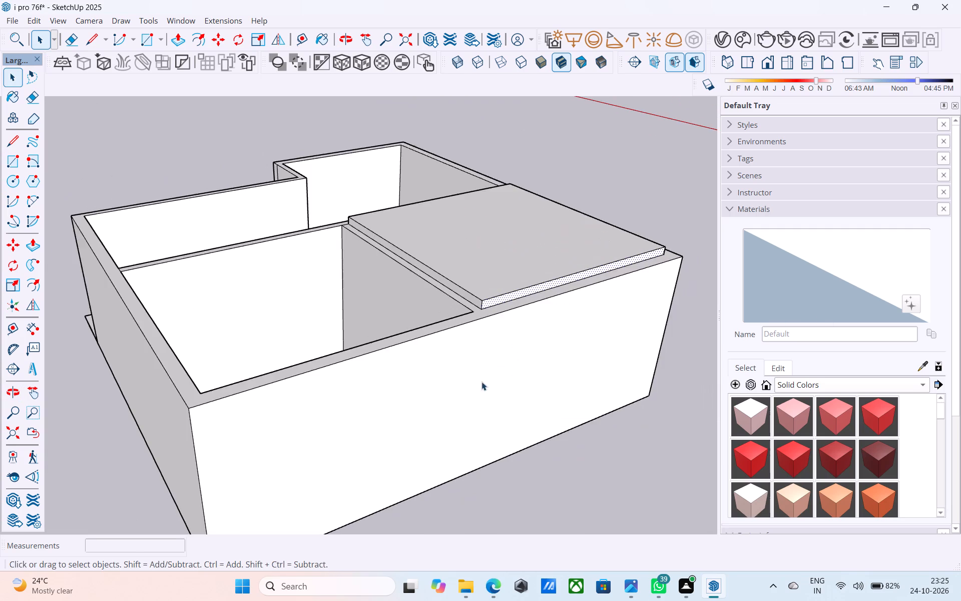
middle_click_drag(480, 385, 496, 343)
scroll(514, 290, "up", 2)
key("p")
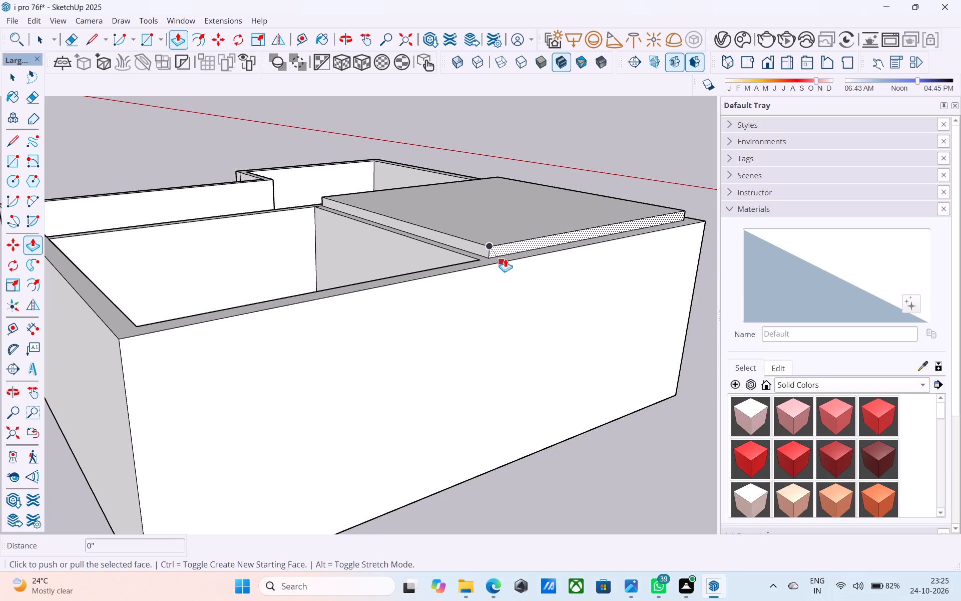
left_click(508, 246)
left_click(519, 272)
key("space")
Push/Pull the slab's left side out to the left wall's outer face.
scroll(433, 285, "down", 5)
middle_click_drag(503, 295, 49, 303)
scroll(268, 304, "up", 4)
left_click(285, 312)
key("p")
left_click(285, 312)
left_click(306, 368)
scroll(304, 363, "down", 4)
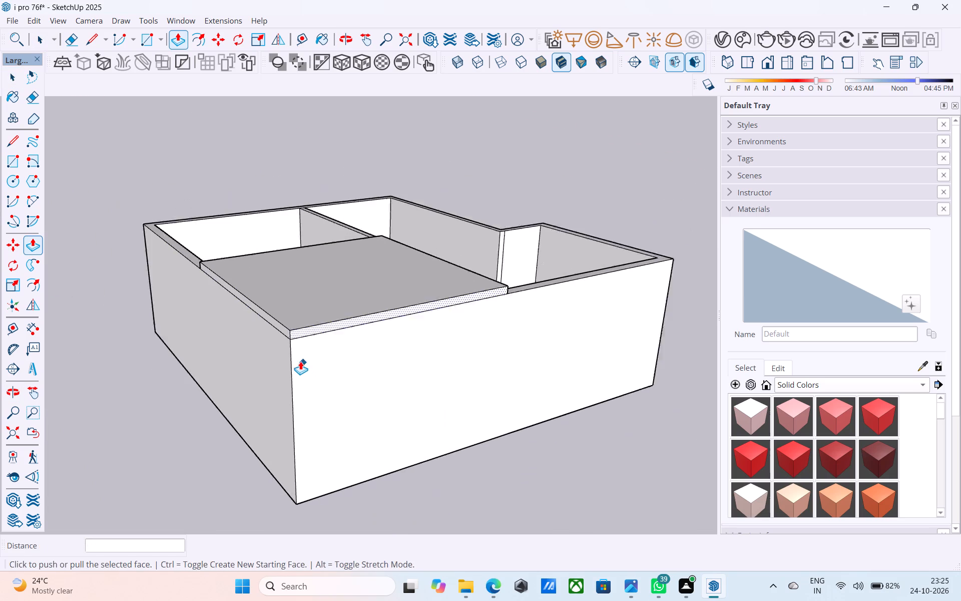
scroll(300, 361, "down", 2)
key("space")
Push/Pull the slab's front side 15' 6" forward to the outer face of the front wall.
middle_click_drag(294, 361, 44, 356)
middle_click_drag(365, 325, 125, 321)
scroll(206, 295, "up", 5)
left_click(290, 259)
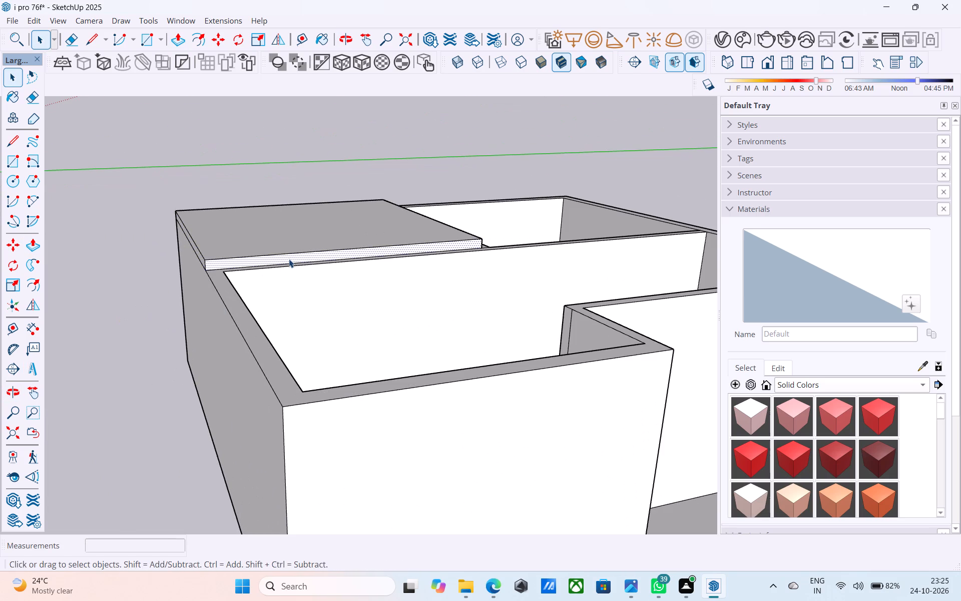
key("p")
left_click(288, 258)
left_click(403, 429)
scroll(274, 359, "down", 6)
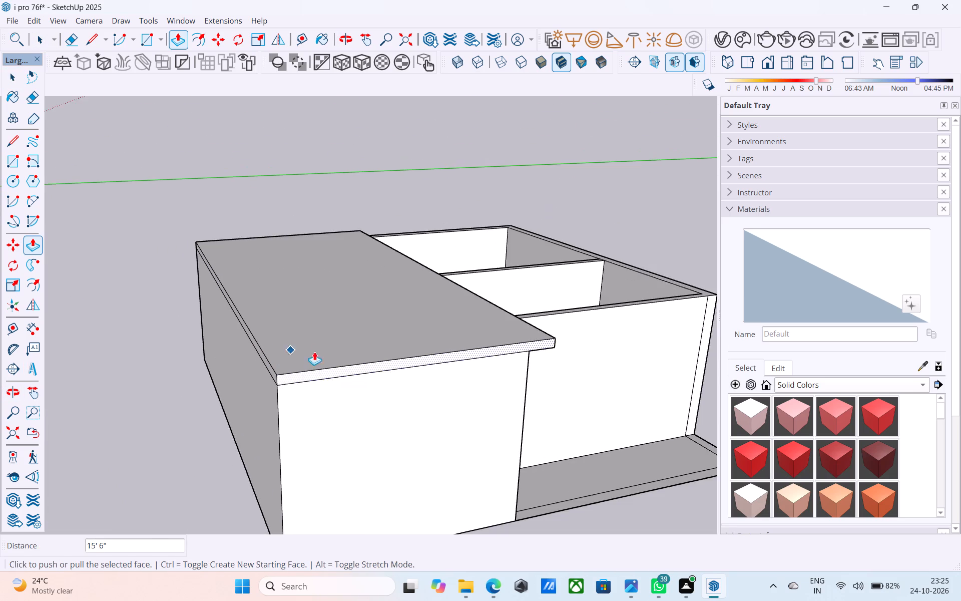
middle_click_drag(323, 351, 117, 346)
key("space")
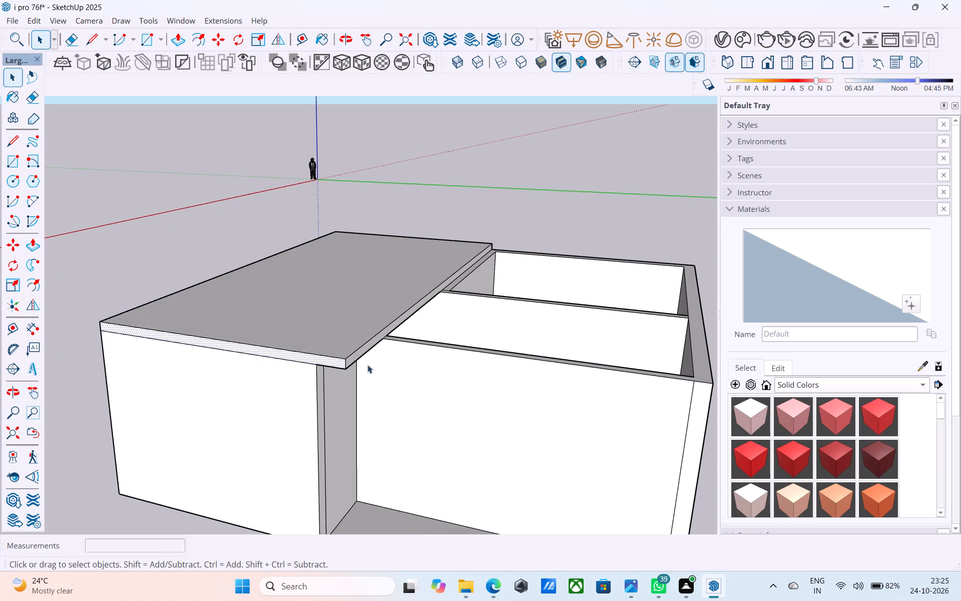
Push/Pull the slab's overhanging long right side back flush with the porch side wall.
scroll(388, 359, "up", 1)
middle_click_drag(388, 359, 237, 358)
scroll(205, 347, "up", 4)
left_click(193, 331)
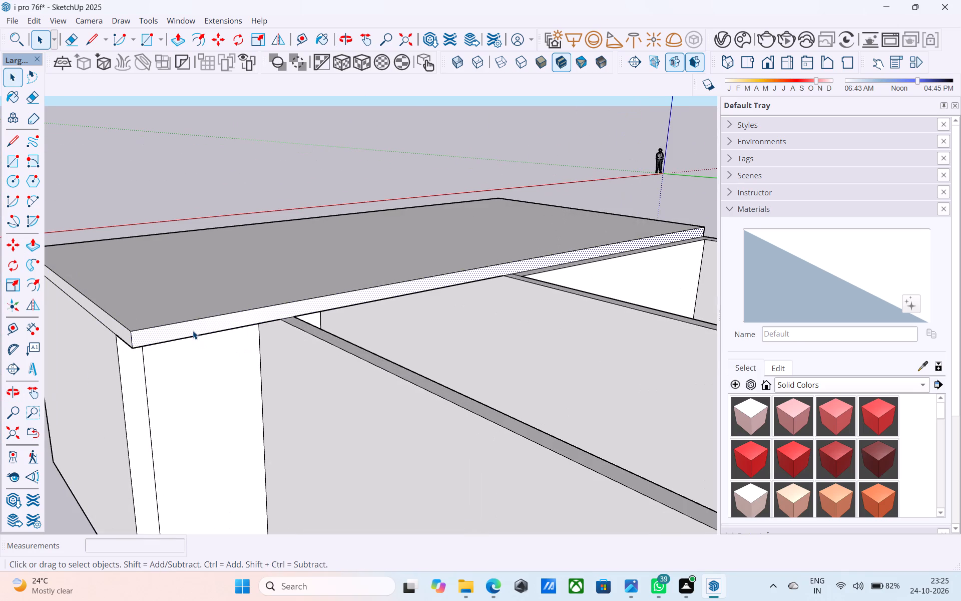
key("p")
left_click(190, 331)
left_click(194, 382)
key("space")
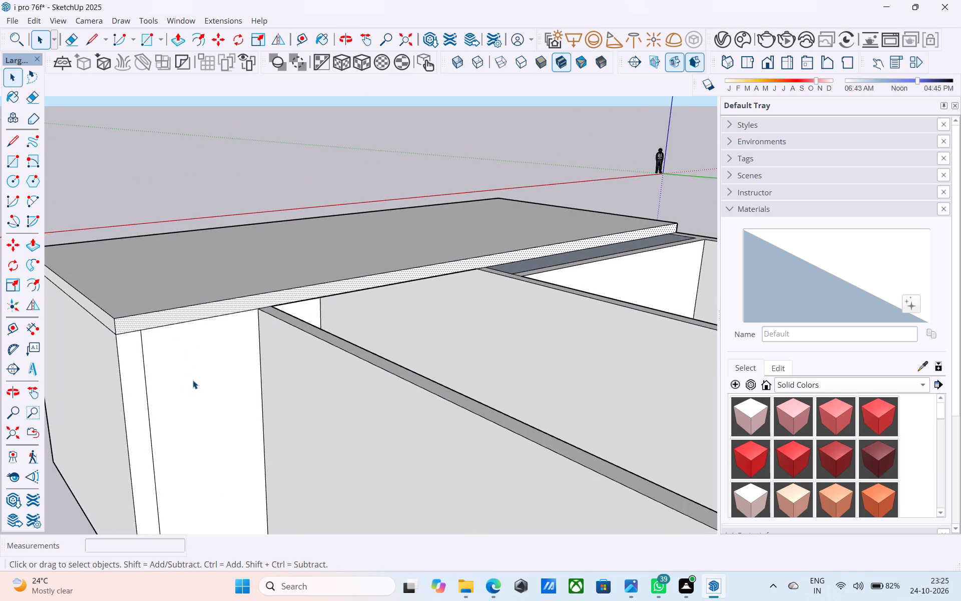
Draw a 6" vertical line splitting the slab's long right side at the porch's inner corner.
key("l")
left_click(260, 311)
left_click(259, 297)
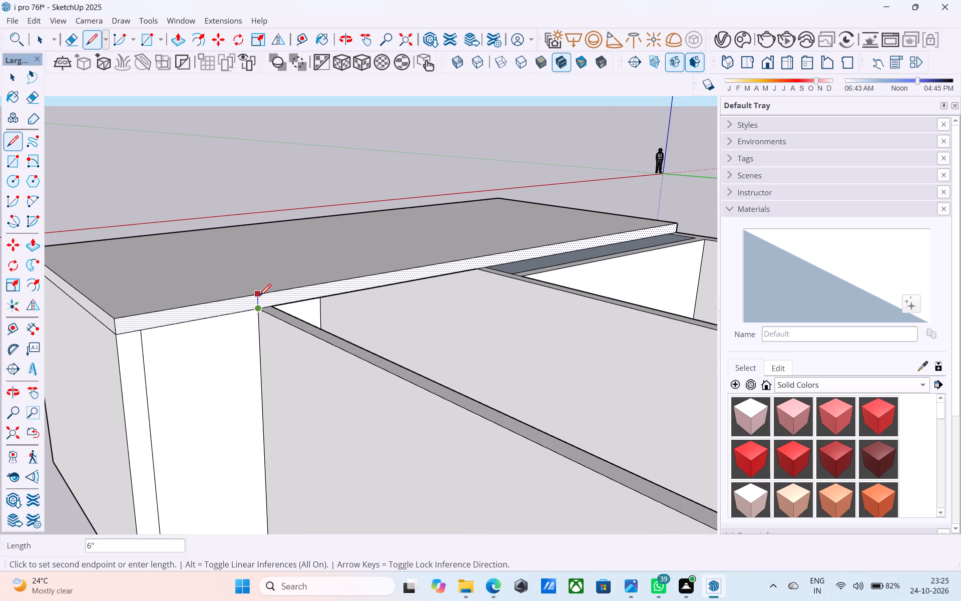
key("space")
Push/Pull the rear portion of the slab's right side across the remaining rooms to the right wall's outer face.
left_click(272, 295)
scroll(273, 302, "down", 4)
middle_click(275, 307)
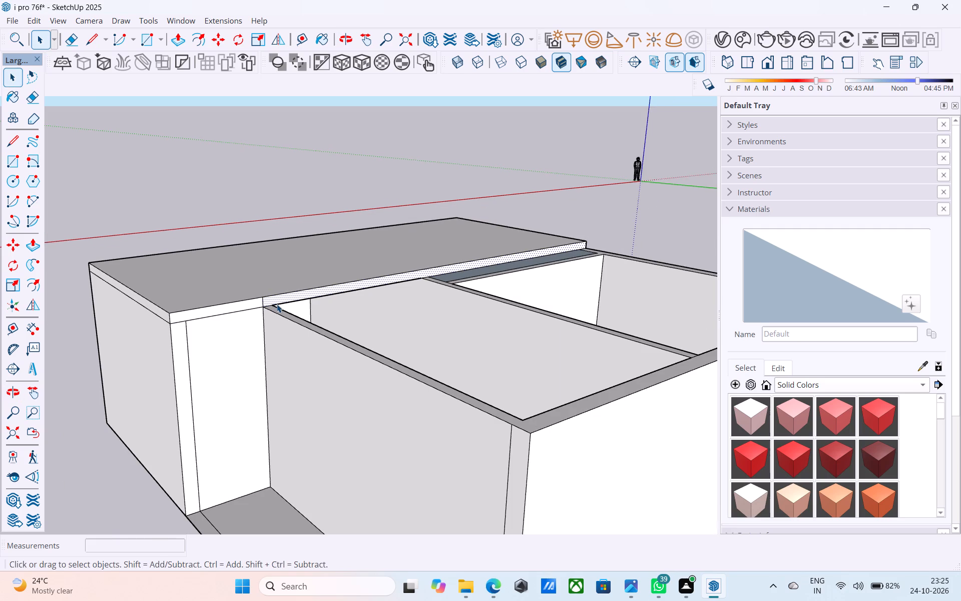
key("p")
left_click(277, 302)
scroll(305, 314, "down", 6)
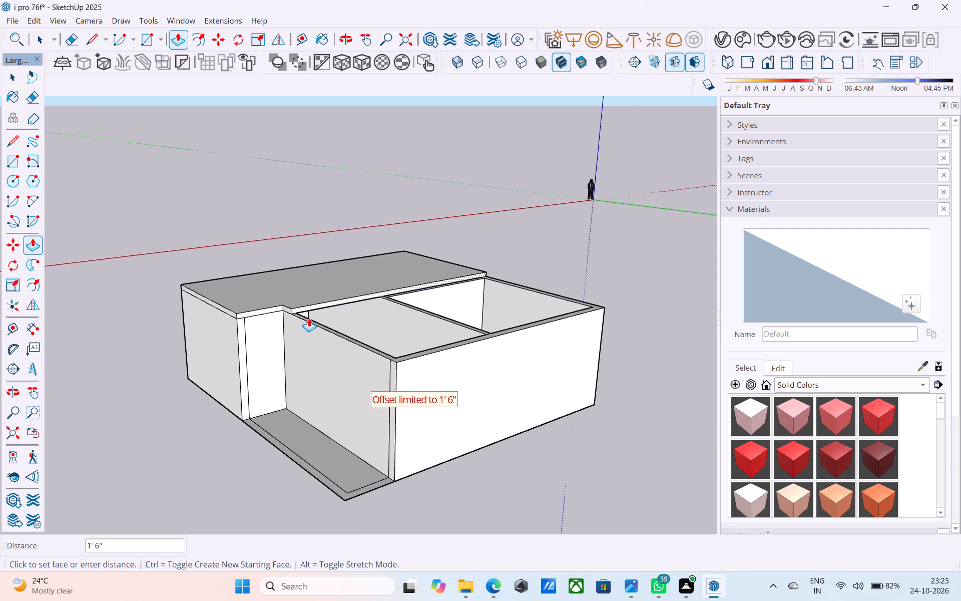
left_click(309, 318)
left_click(301, 304)
left_click(423, 397)
left_click(394, 358)
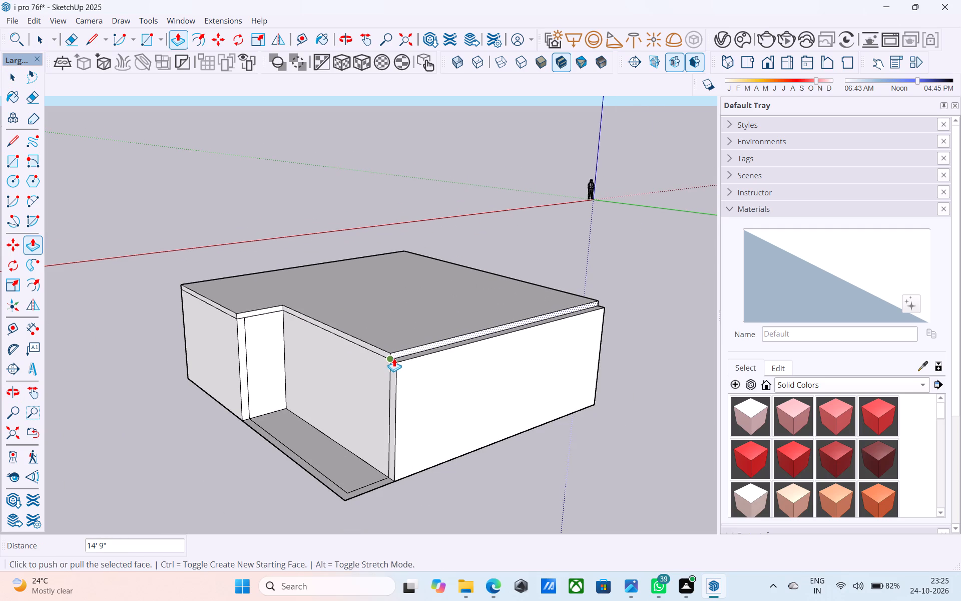
left_click(415, 379)
Offset the roof slab's top outline 6" inward.
scroll(398, 381, "down", 3)
middle_click_drag(352, 379, 514, 361)
middle_click_drag(462, 347, 487, 448)
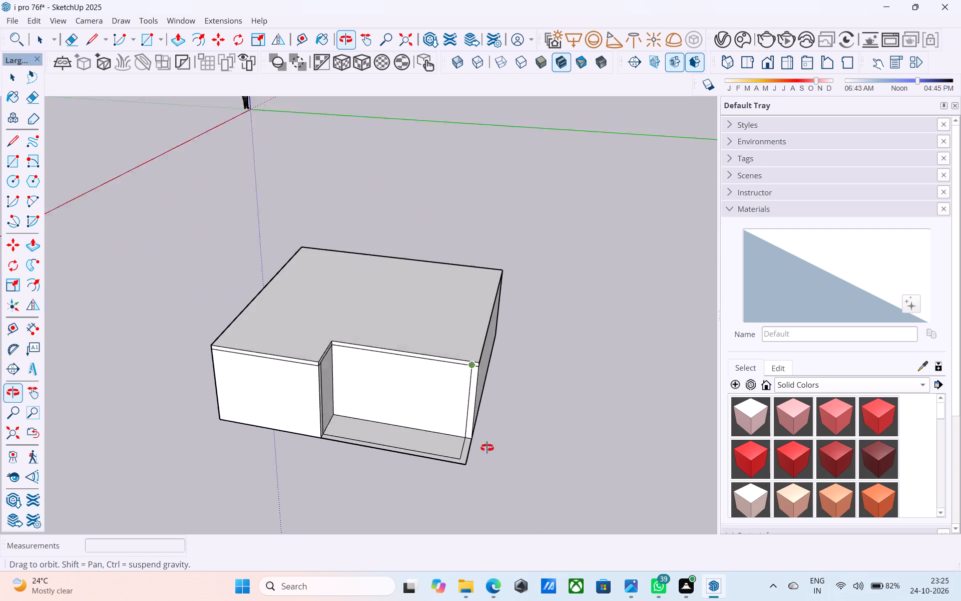
middle_click_drag(487, 448, 482, 485)
scroll(387, 363, "up", 4)
key("space")
left_click(355, 329)
key("f")
left_click(355, 329)
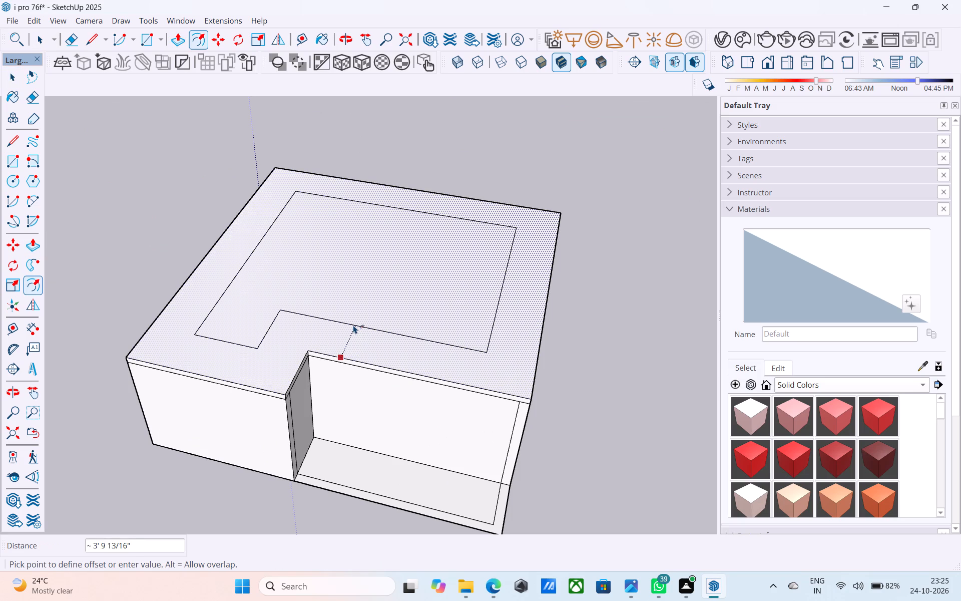
key("6")
key("shift+quotedbl")
key("Return")
key("space")
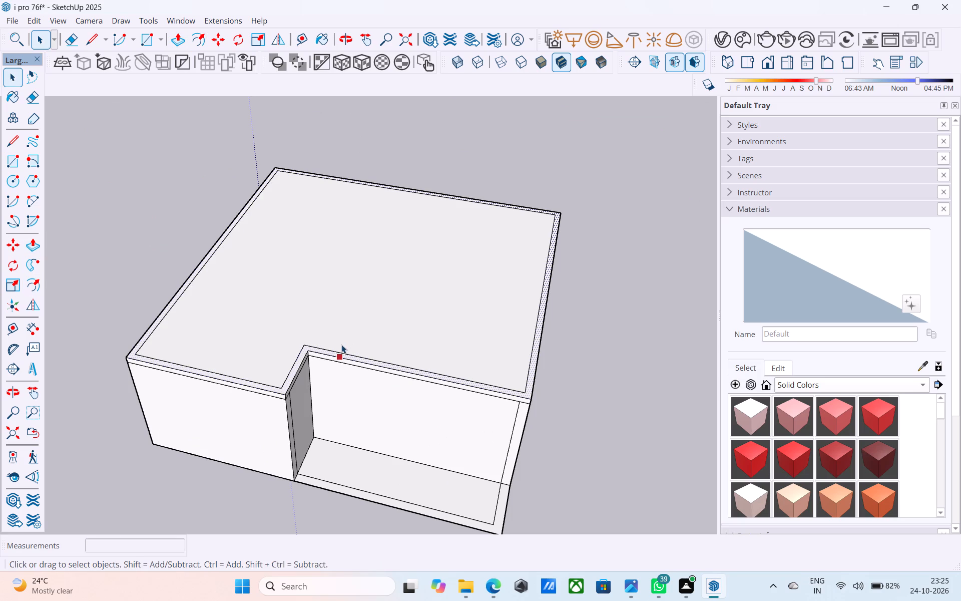
Push/Pull the 6" perimeter strip up 10' to raise the upper-floor walls.
key("p")
left_click(335, 351)
type("10")
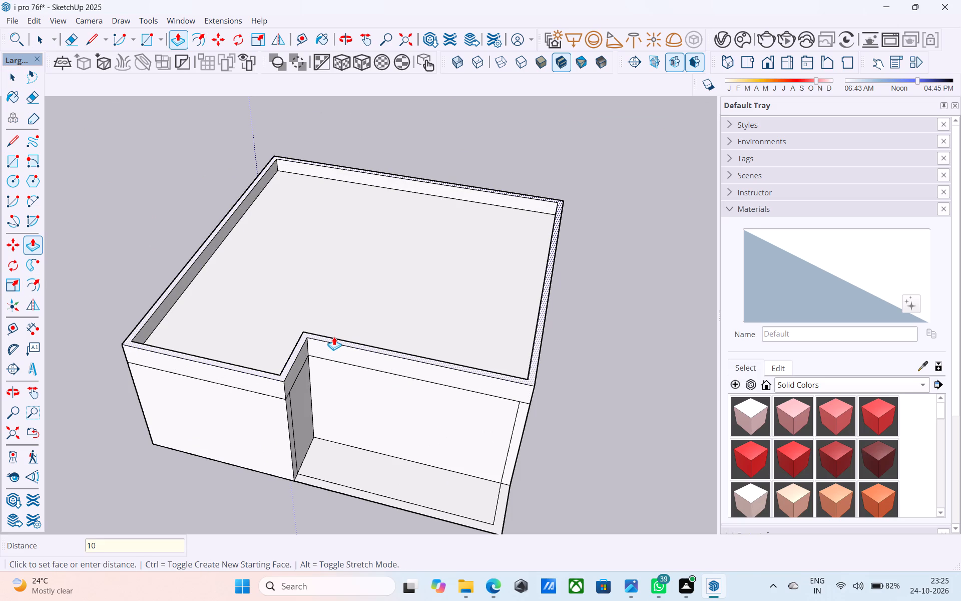
key("apostrophe")
key("Return")
key("space")
middle_click_drag(337, 333, 410, 238)
scroll(401, 259, "down", 1)
middle_click_drag(397, 276, 418, 277, "shift")
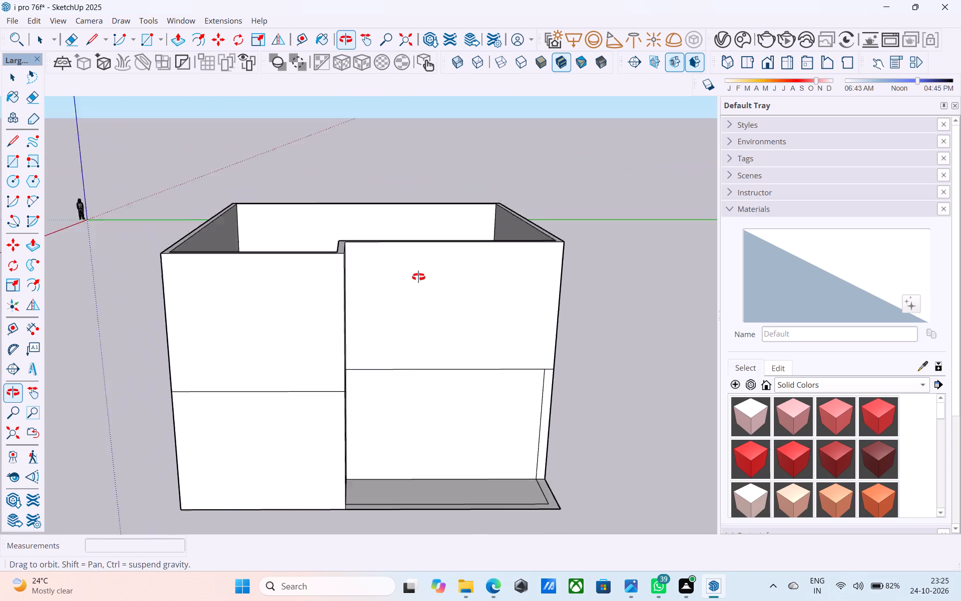
Draw a rectangle across the upper-floor wall tops from the rear-left inner corner to the right wall's front inner corner.
middle_click_drag(418, 277, 428, 482, "shift")
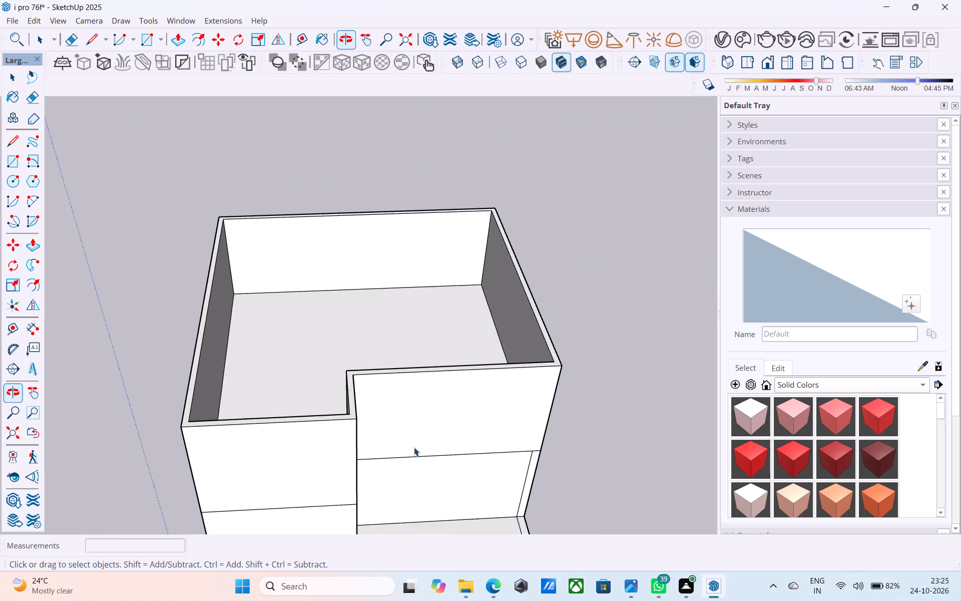
scroll(294, 254, "down", 6)
middle_click_drag(277, 290, 261, 358)
key("r")
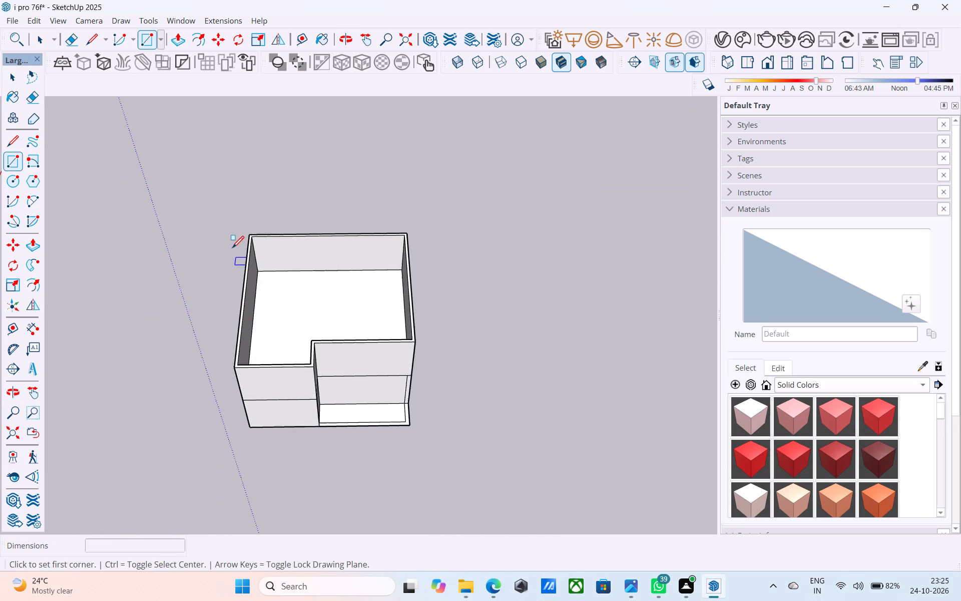
scroll(269, 253, "up", 6)
left_click(237, 225)
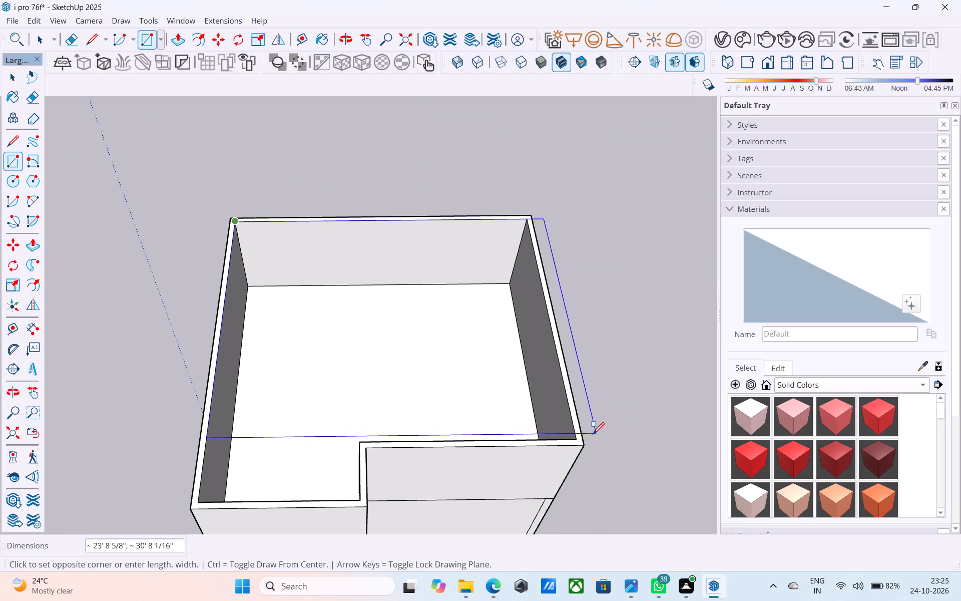
left_click(579, 440)
Reverse the new rectangular face over the upper floor.
key("space")
left_click(547, 417)
right_click(547, 417)
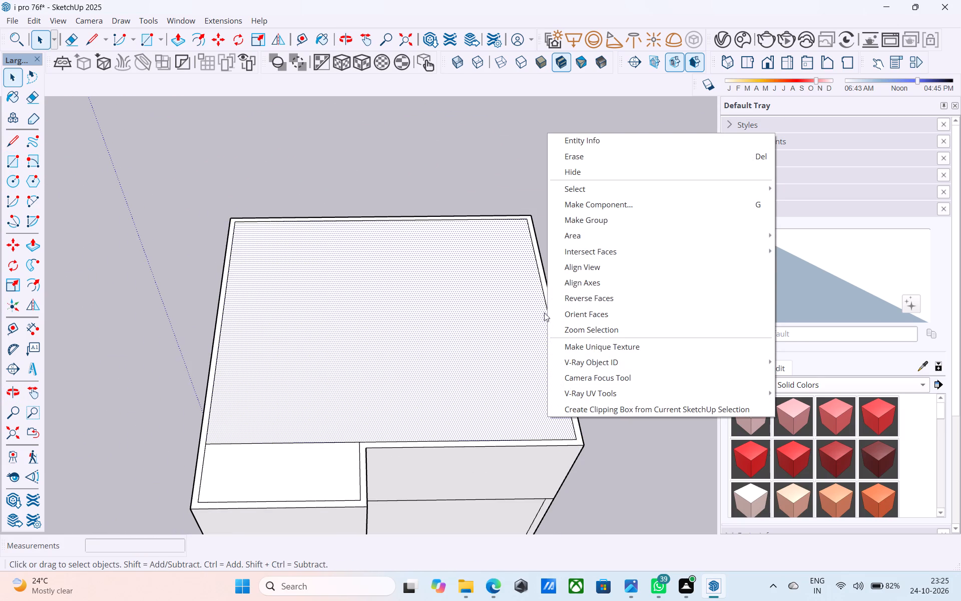
left_click(591, 300)
Draw 6" vertical lines up from the new rectangle's rear-right and front-left corners.
middle_click_drag(346, 356, 352, 342)
key("l")
scroll(538, 215, "up", 3)
left_click(519, 220)
middle_click_drag(519, 220, 519, 153)
type("6\"")
key("Return")
key("space")
key("l")
scroll(511, 171, "down", 8)
scroll(350, 287, "up", 14)
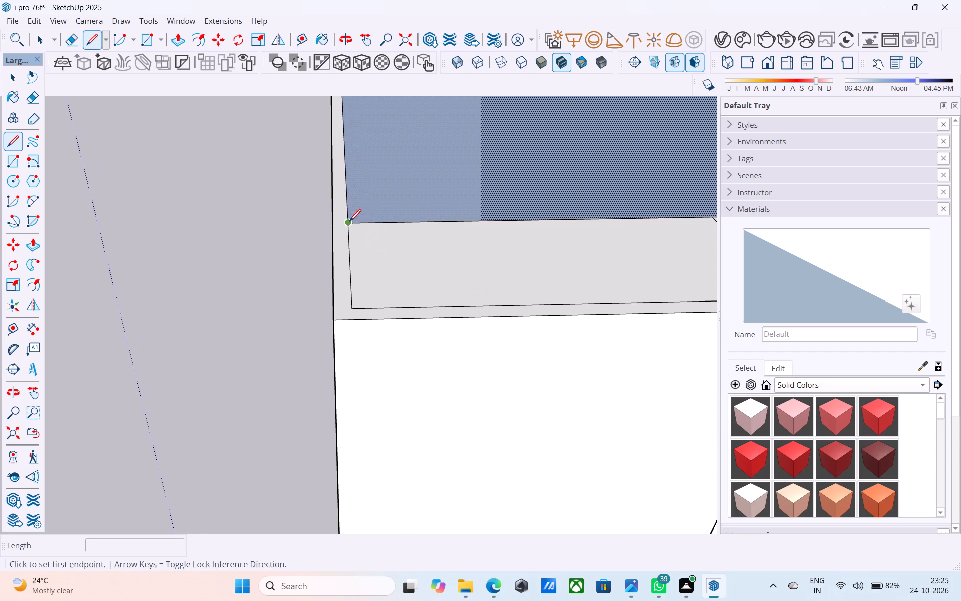
left_click(349, 222)
middle_click_drag(340, 208, 251, 166)
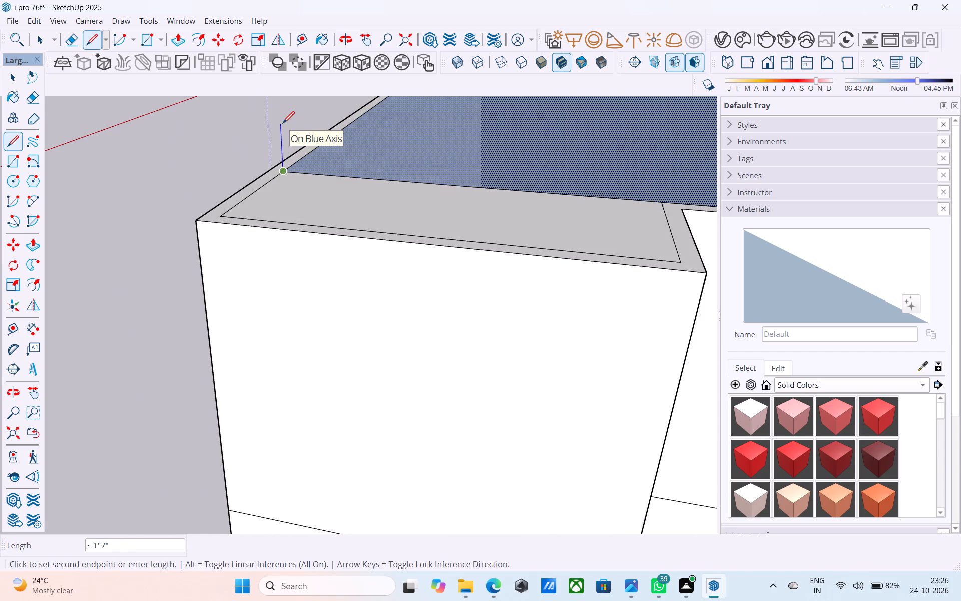
type("6\"")
key("Return")
key("space")
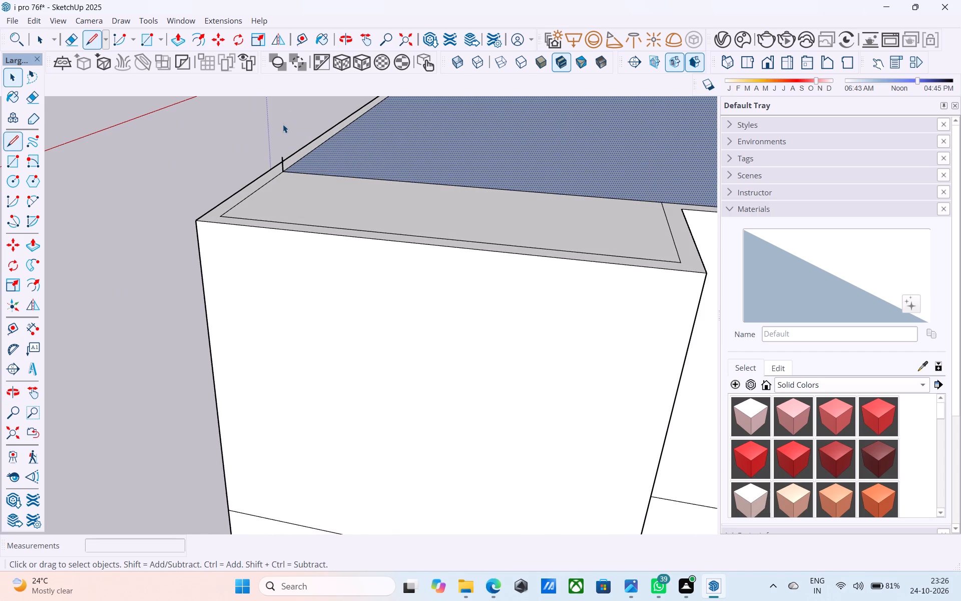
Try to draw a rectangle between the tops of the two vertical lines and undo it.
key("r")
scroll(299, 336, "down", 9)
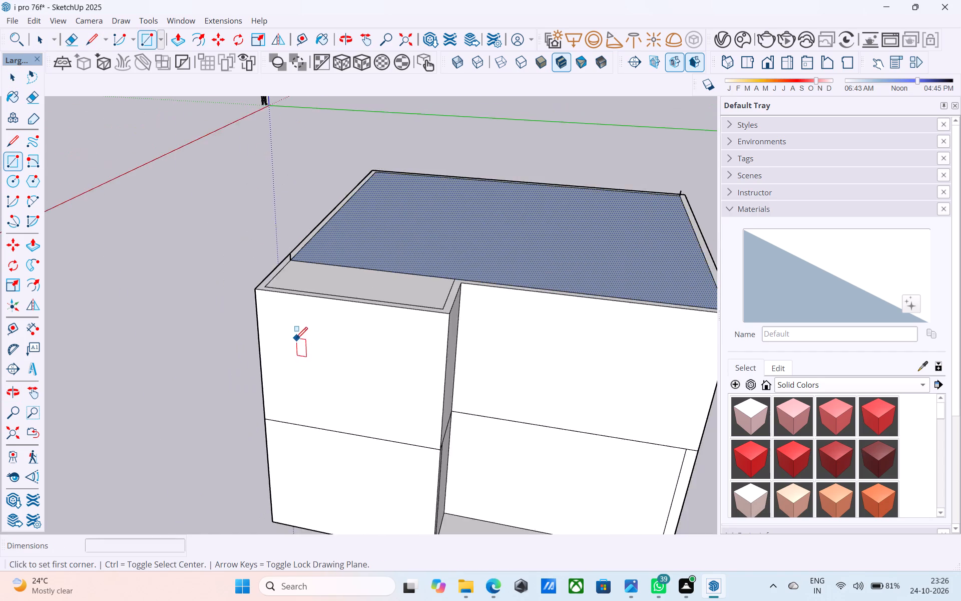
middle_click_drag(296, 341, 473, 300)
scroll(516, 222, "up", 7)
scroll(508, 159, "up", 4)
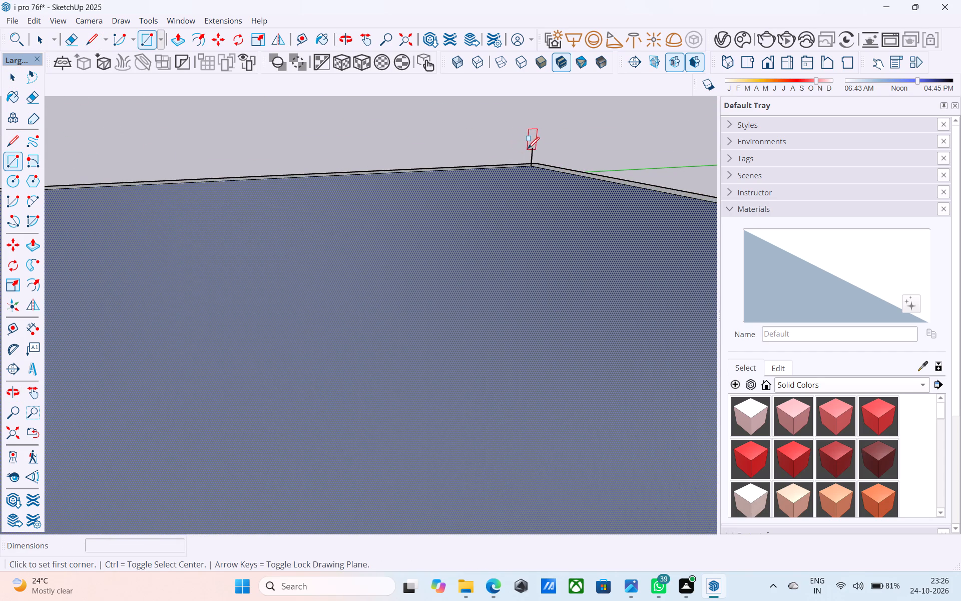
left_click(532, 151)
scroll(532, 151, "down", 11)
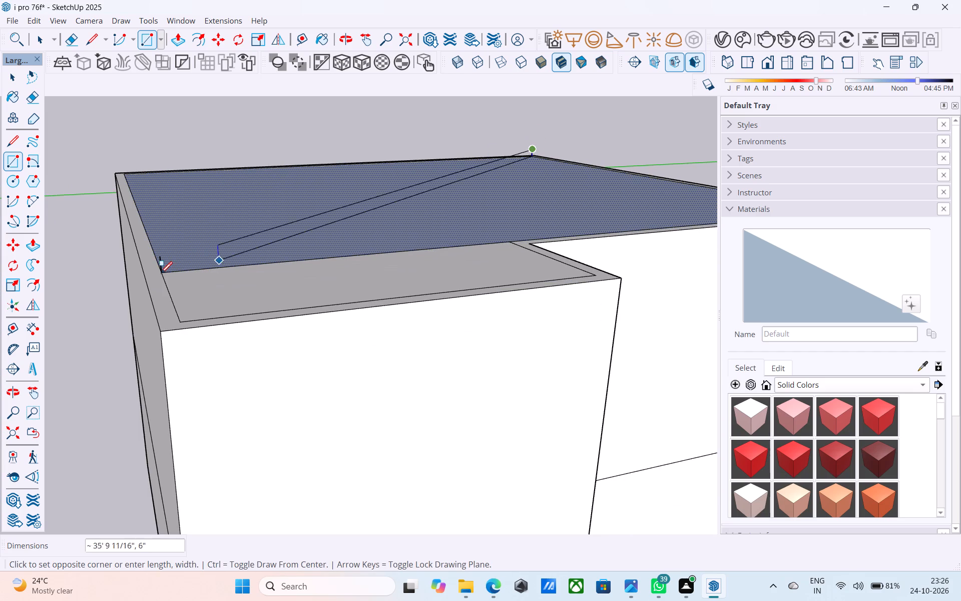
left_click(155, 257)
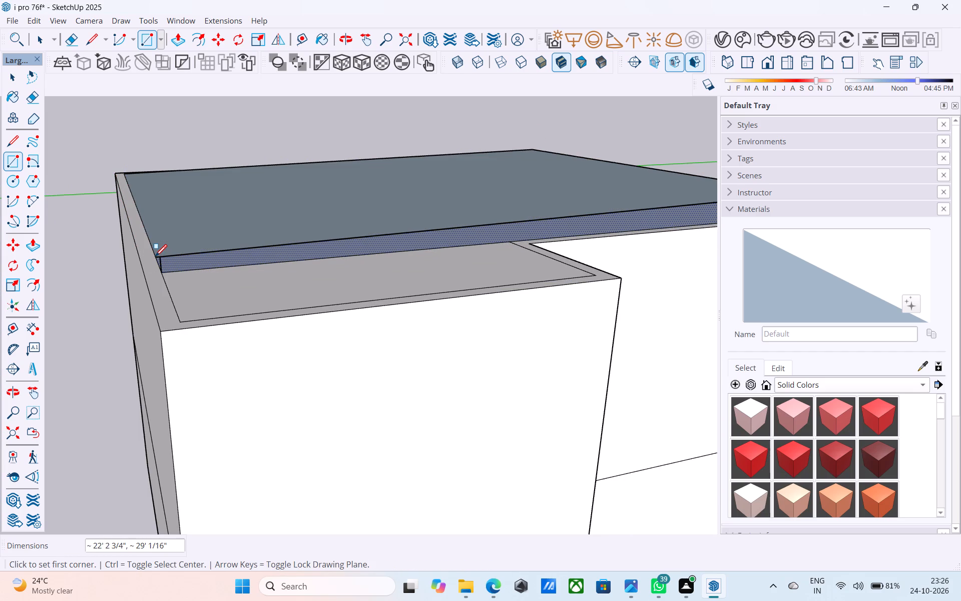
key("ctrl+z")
Draw a 24' 3" by 29' horizontal rectangle between the tops of the two 6" vertical lines.
left_click(530, 150)
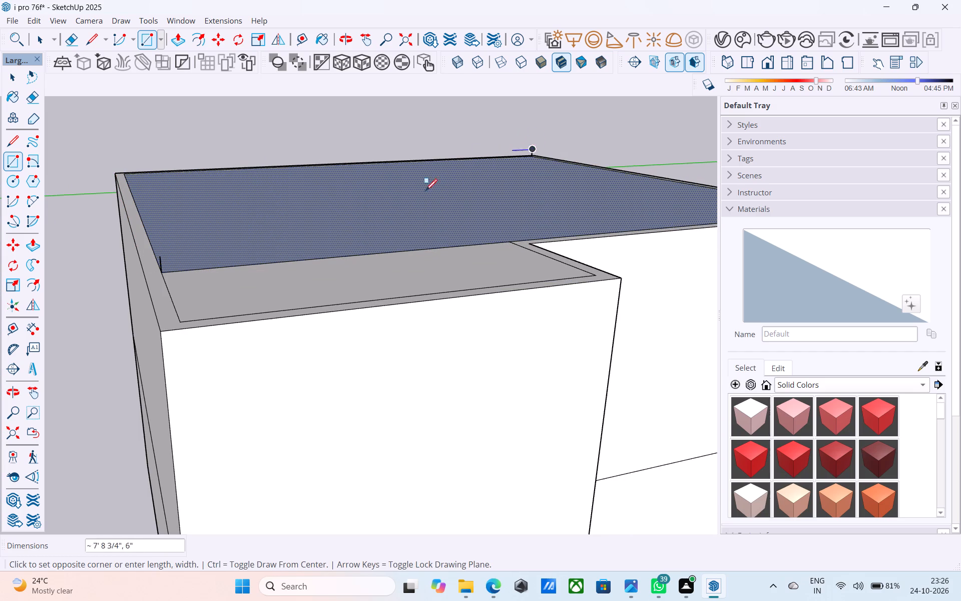
left_click(161, 255)
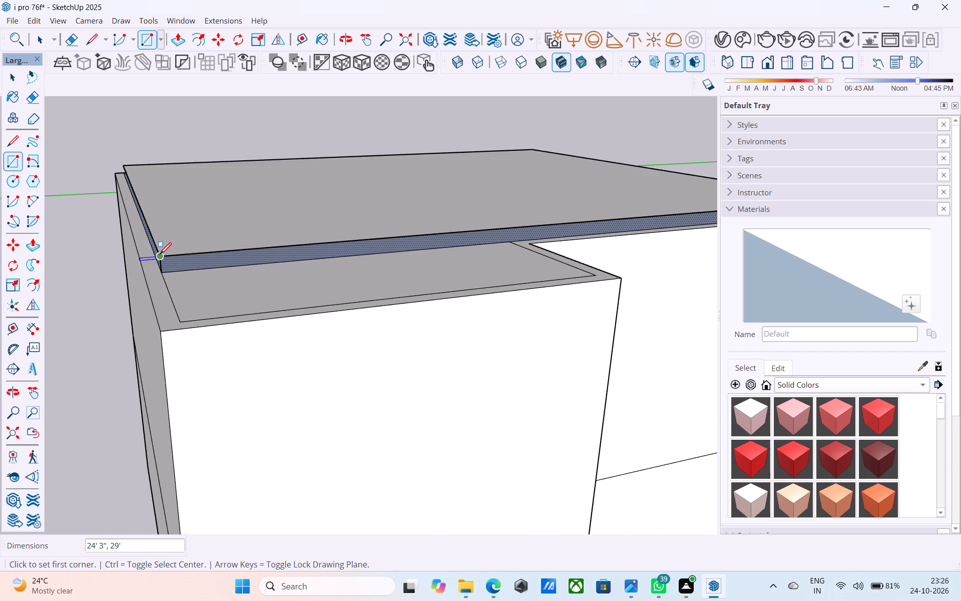
Draw a 6" vertical line joining the two rectangles at their front-right corner.
scroll(159, 255, "down", 6)
key("l")
middle_click_drag(585, 227, 592, 260)
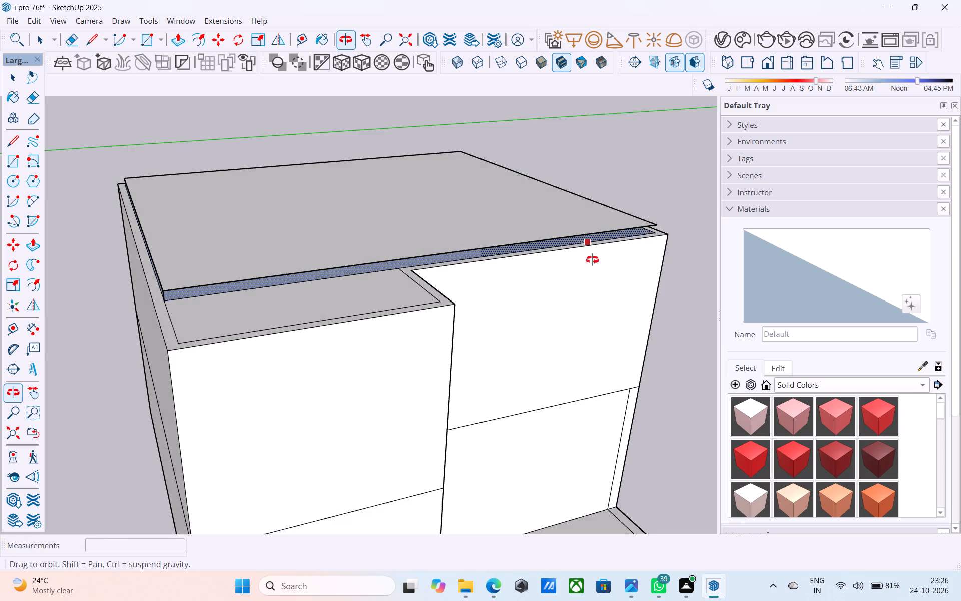
middle_click_drag(592, 260, 593, 260)
scroll(641, 242, "up", 8)
left_click(660, 231)
left_click(666, 216)
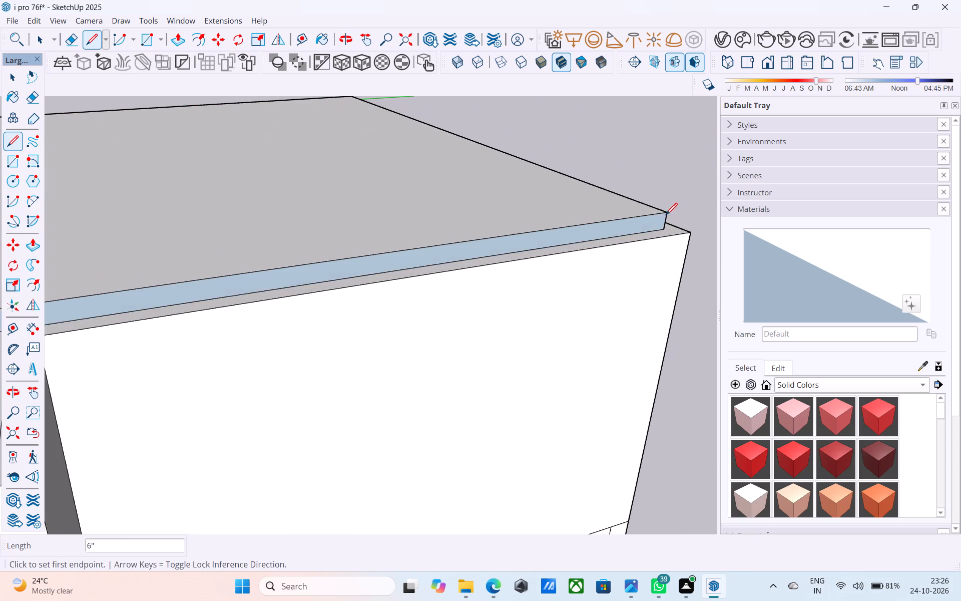
key("space")
Draw a vertical line joining the two rectangles at their rear-left corner.
scroll(666, 215, "down", 10)
middle_click_drag(338, 234, 672, 223)
middle_click(305, 232)
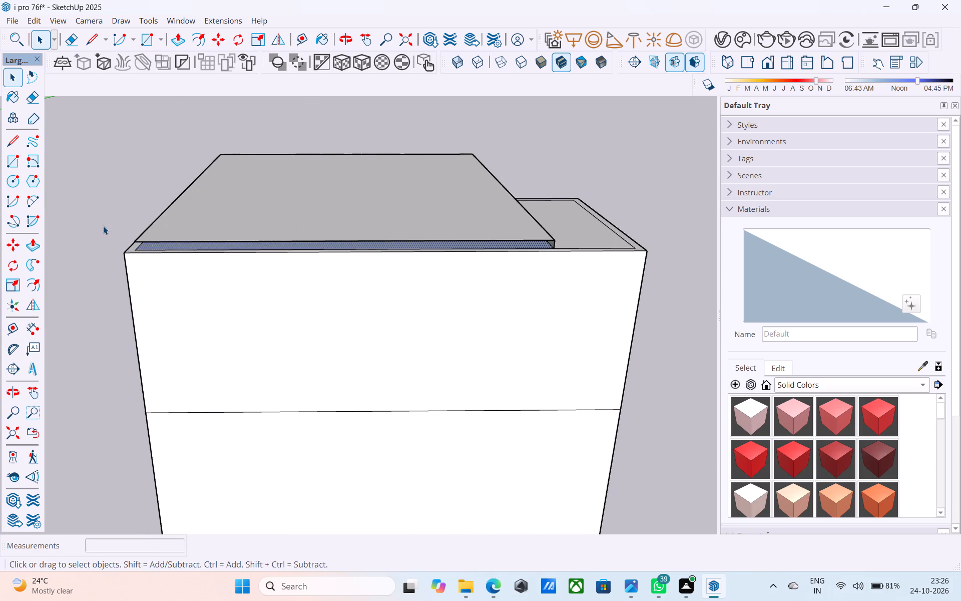
scroll(103, 224, "down", 4)
middle_click_drag(104, 236, 347, 267)
scroll(334, 293, "up", 6)
key("l")
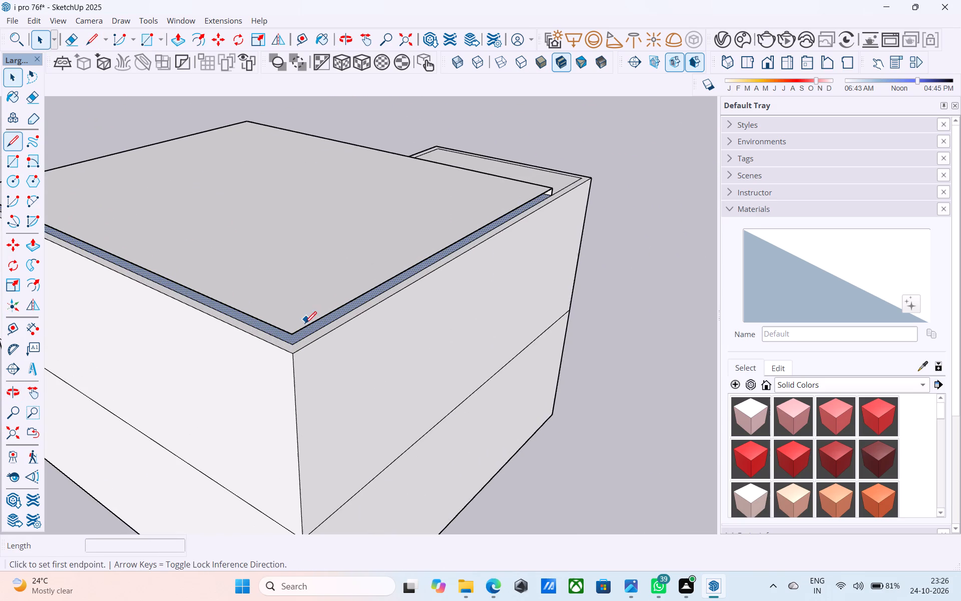
scroll(300, 332, "up", 4)
left_click(289, 351)
left_click(286, 337)
key("space")
Reverse the top slab's left and rear side faces.
left_click(291, 338)
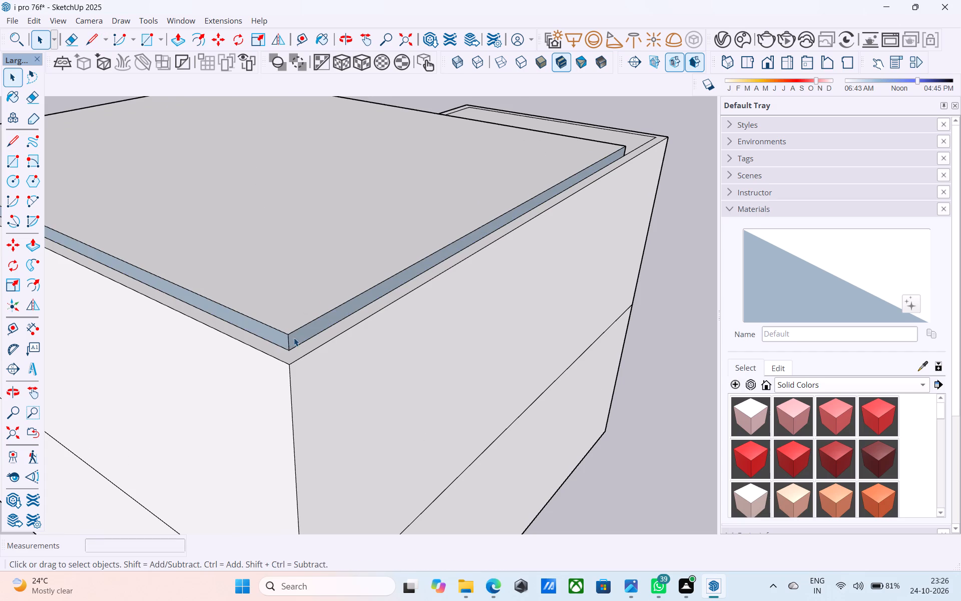
right_click(294, 337)
left_click(331, 222)
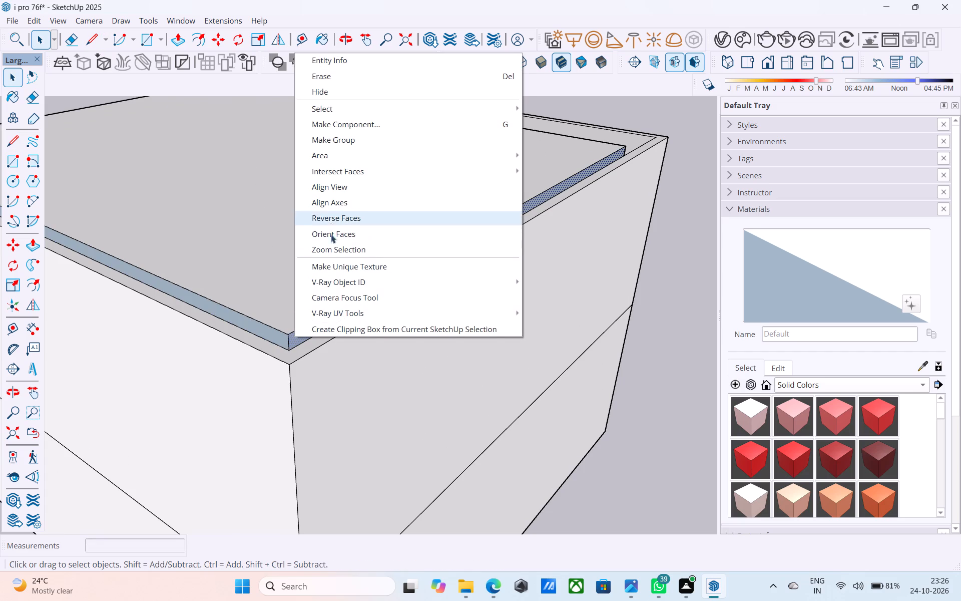
left_click(281, 334)
left_click(281, 338)
right_click(281, 338)
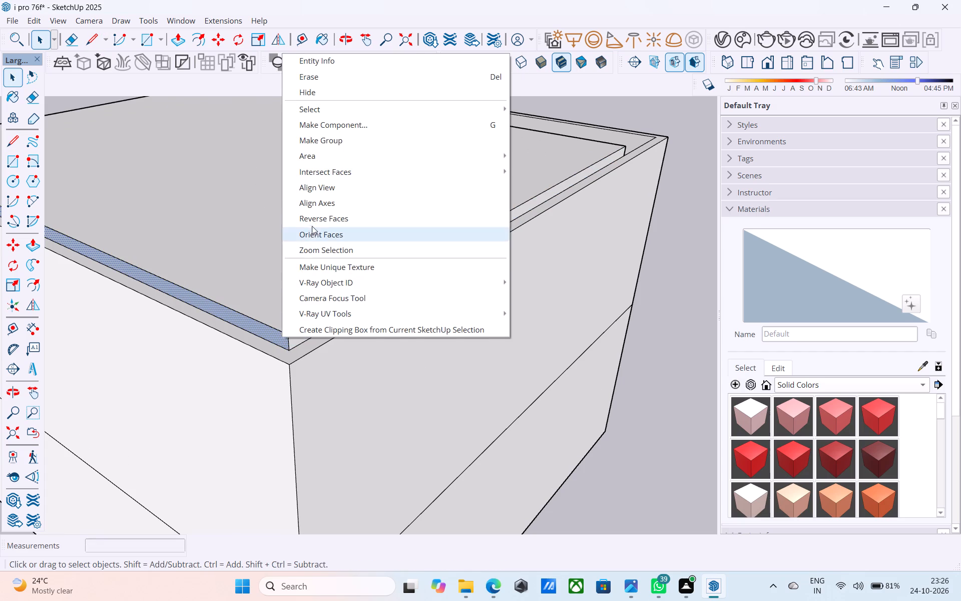
left_click(312, 222)
key("space")
Reverse the top slab's front and right side faces.
scroll(336, 306, "down", 4)
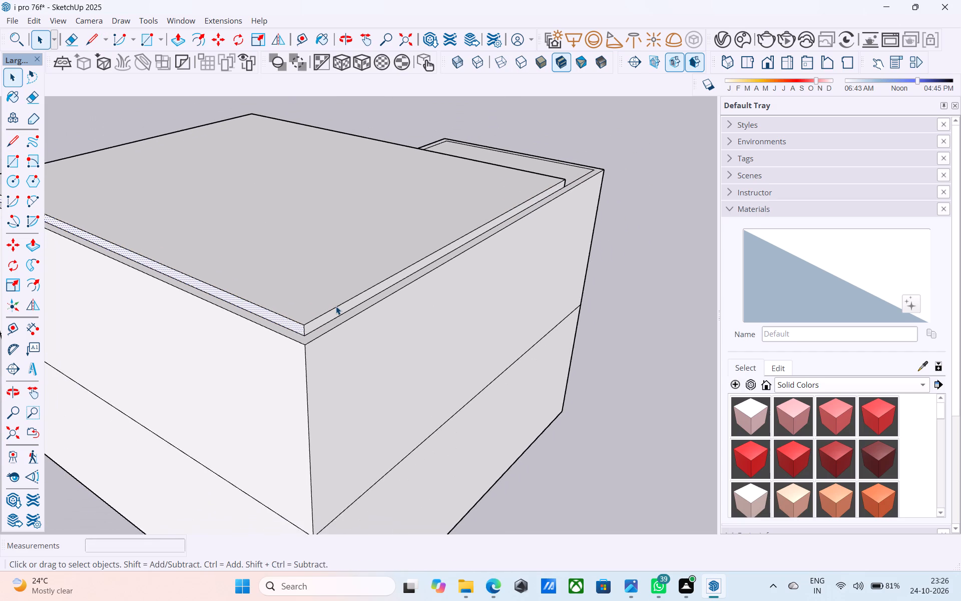
scroll(336, 306, "down", 6)
middle_click_drag(298, 290, 539, 294)
middle_click_drag(350, 294, 494, 296)
middle_click_drag(346, 300, 499, 316)
middle_click_drag(299, 316, 437, 302)
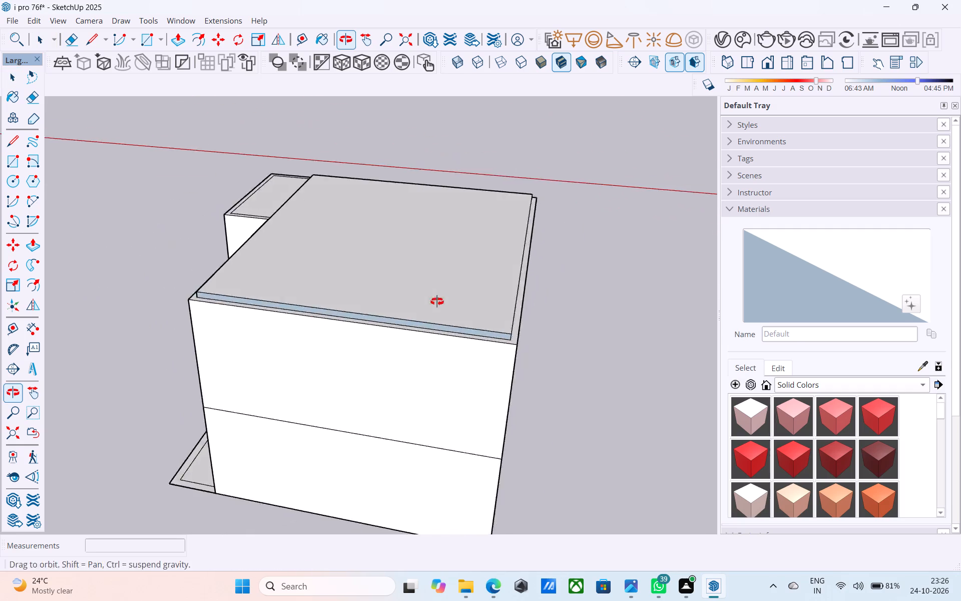
middle_click_drag(437, 302, 497, 293)
scroll(348, 310, "up", 4)
middle_click_drag(302, 305, 437, 306)
scroll(433, 303, "up", 9)
left_click(452, 282)
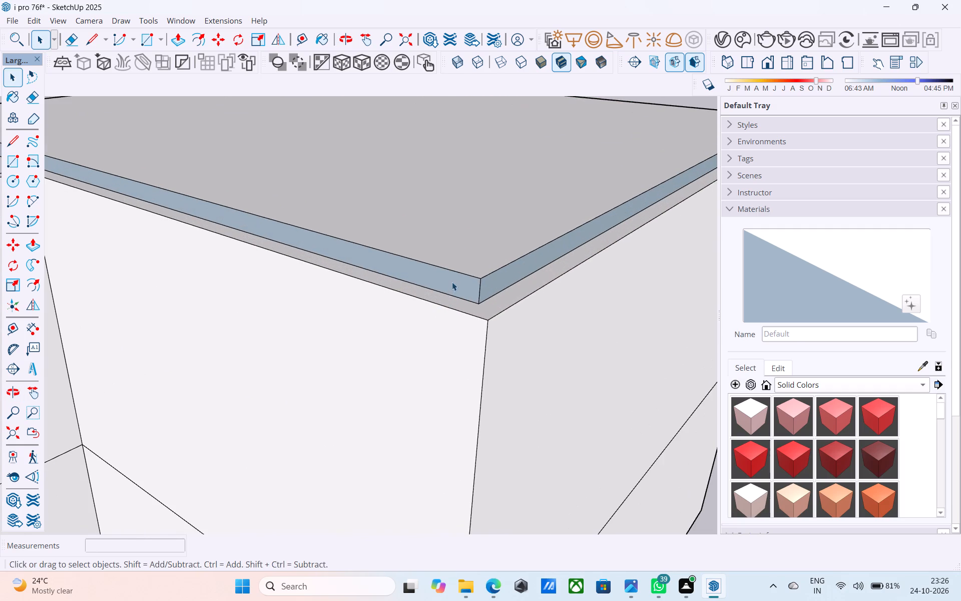
right_click(452, 282)
left_click(524, 439)
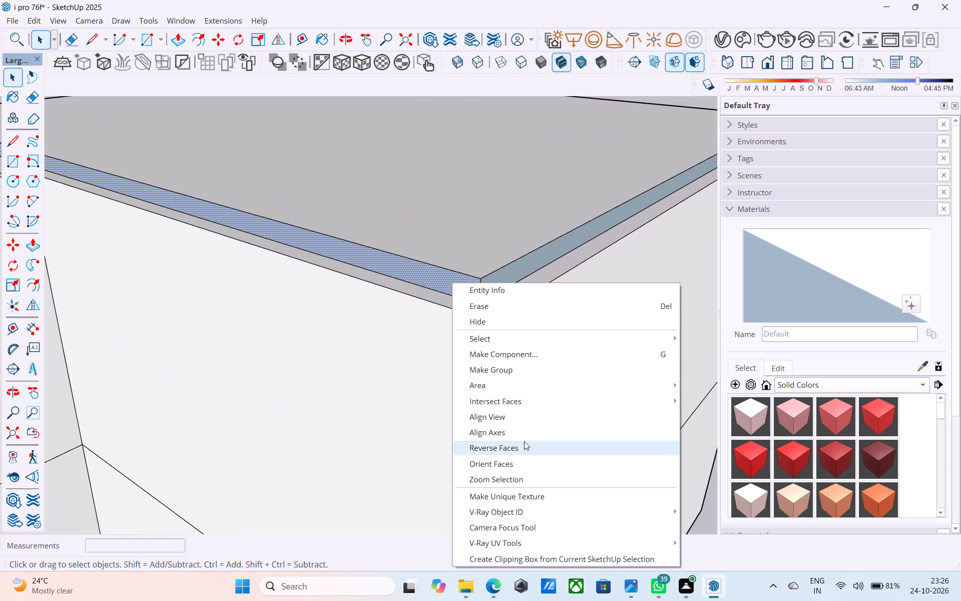
scroll(386, 375, "down", 8)
scroll(446, 317, "up", 6)
left_click(440, 322)
right_click(440, 322)
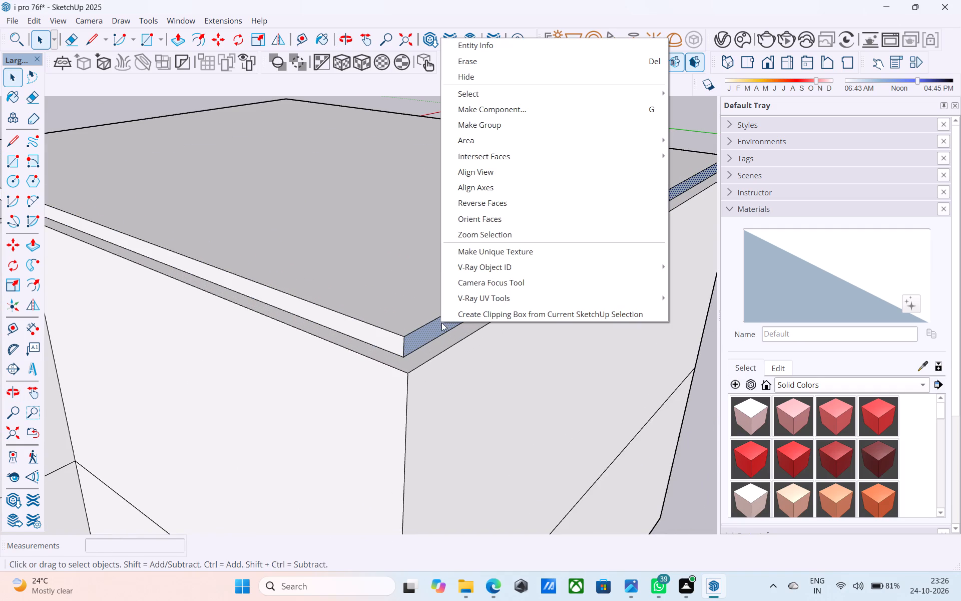
left_click(476, 209)
key("space")
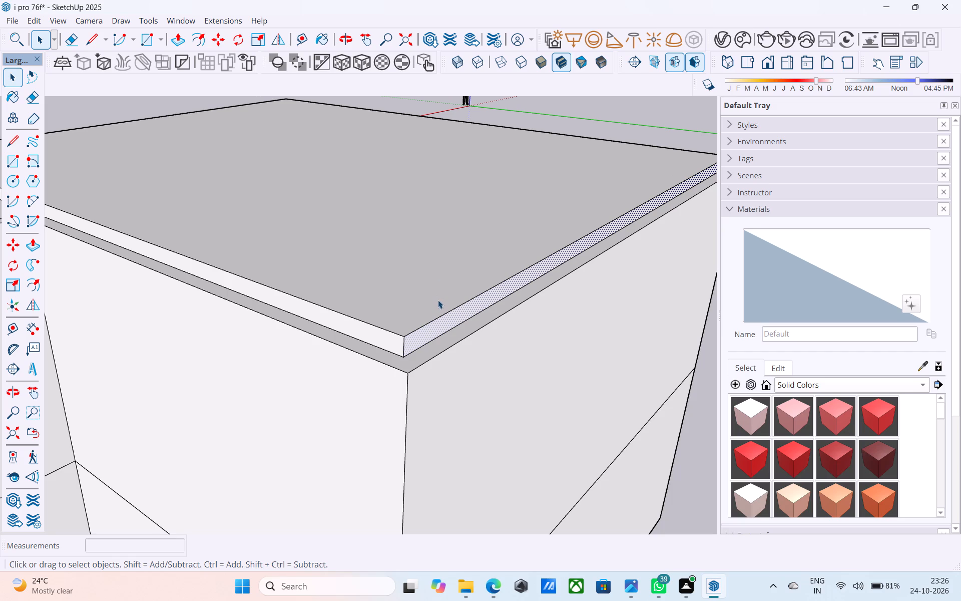
Push/Pull the top slab's right side out to the right wall's outer face.
middle_click_drag(430, 301, 405, 298)
scroll(405, 298, "up", 1)
scroll(405, 298, "down", 12)
middle_click_drag(408, 307, 532, 317)
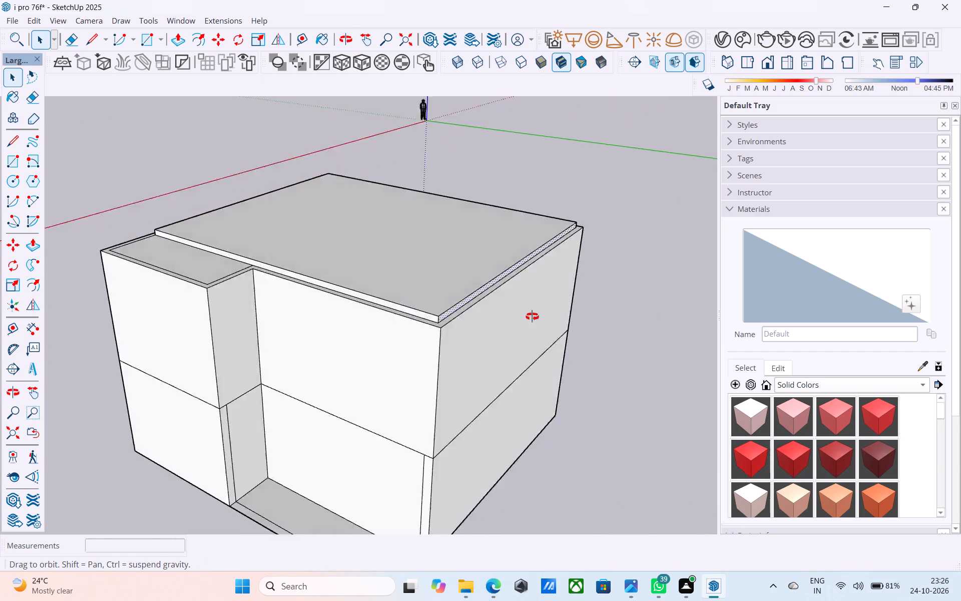
middle_click_drag(532, 317, 327, 298)
scroll(369, 307, "up", 5)
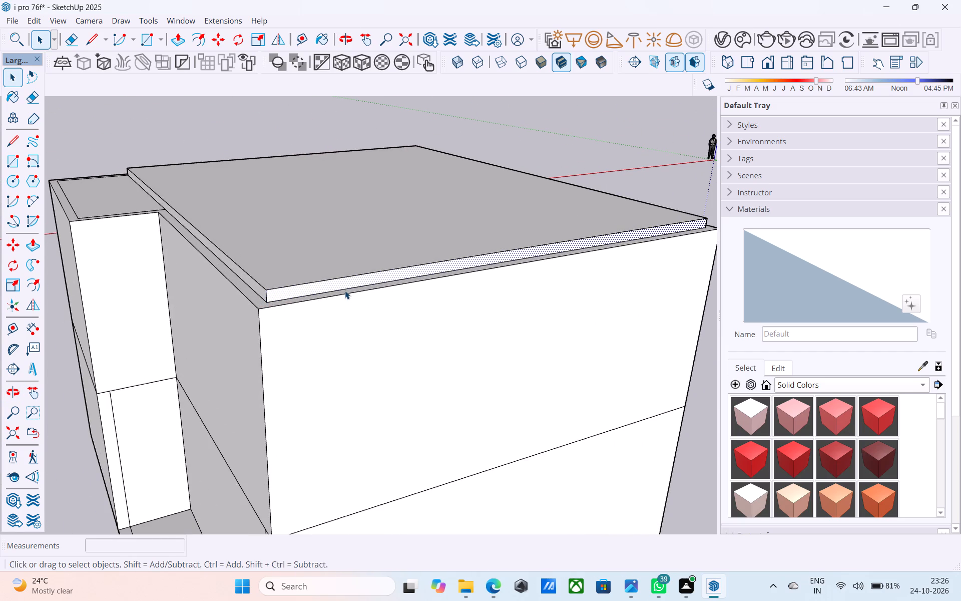
key("p")
left_click(341, 283)
left_click(348, 300)
key("space")
Push/Pull the top slab's rear side out to the rear wall's outer face.
scroll(348, 300, "down", 5)
middle_click_drag(380, 300, 180, 321)
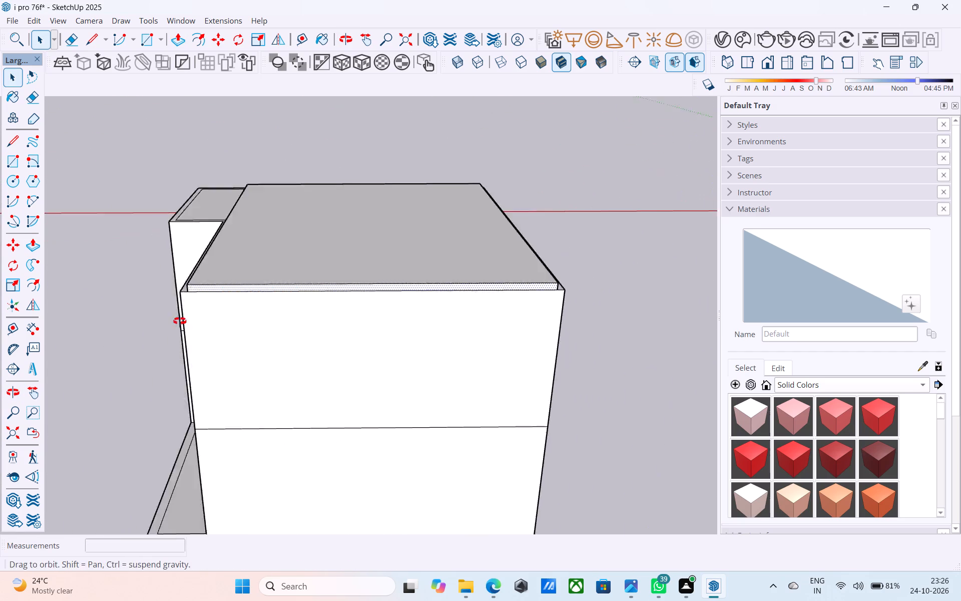
middle_click_drag(180, 321, 157, 325)
middle_click_drag(452, 316, 259, 304)
scroll(276, 311, "up", 5)
left_click(276, 311)
key("p")
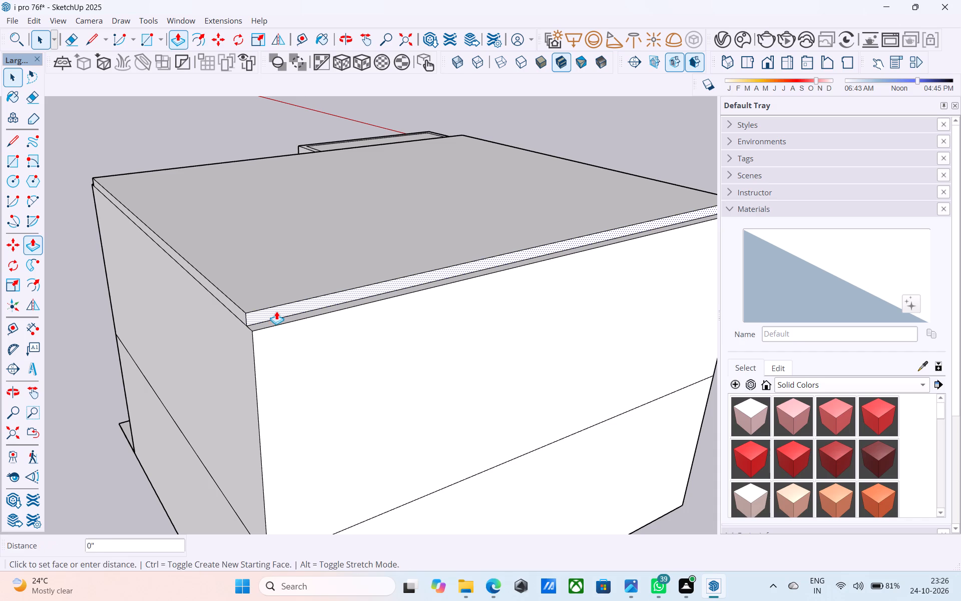
left_click(276, 311)
left_click(294, 351)
key("space")
Push/Pull the top slab's left side out to the left wall's outer face.
scroll(285, 348, "down", 6)
middle_click_drag(351, 331, 176, 363)
middle_click_drag(295, 337, 136, 338)
middle_click_drag(289, 335, 162, 344)
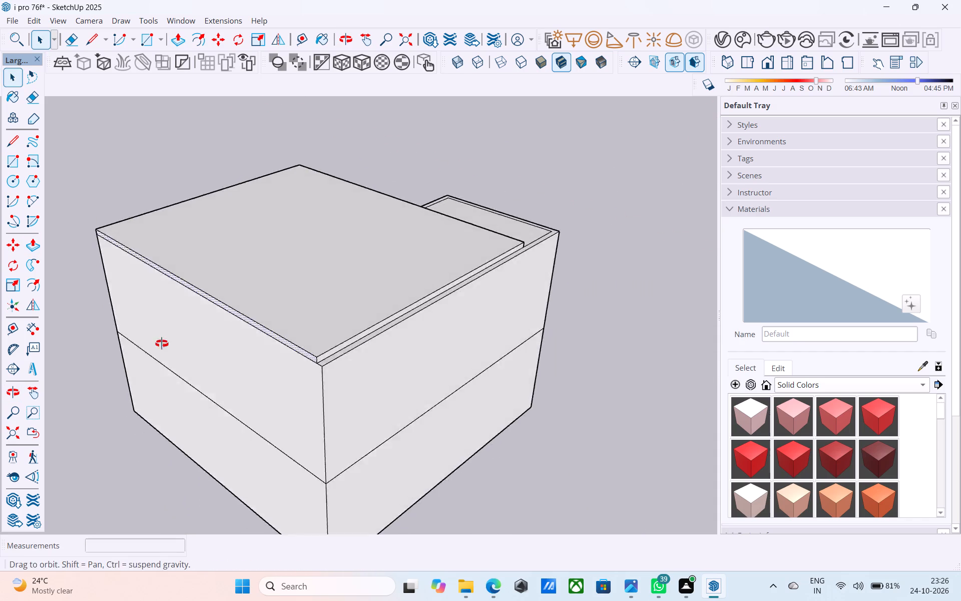
middle_click_drag(162, 344, 114, 344)
scroll(206, 355, "up", 4)
left_click(208, 312)
key("p")
left_click(208, 312)
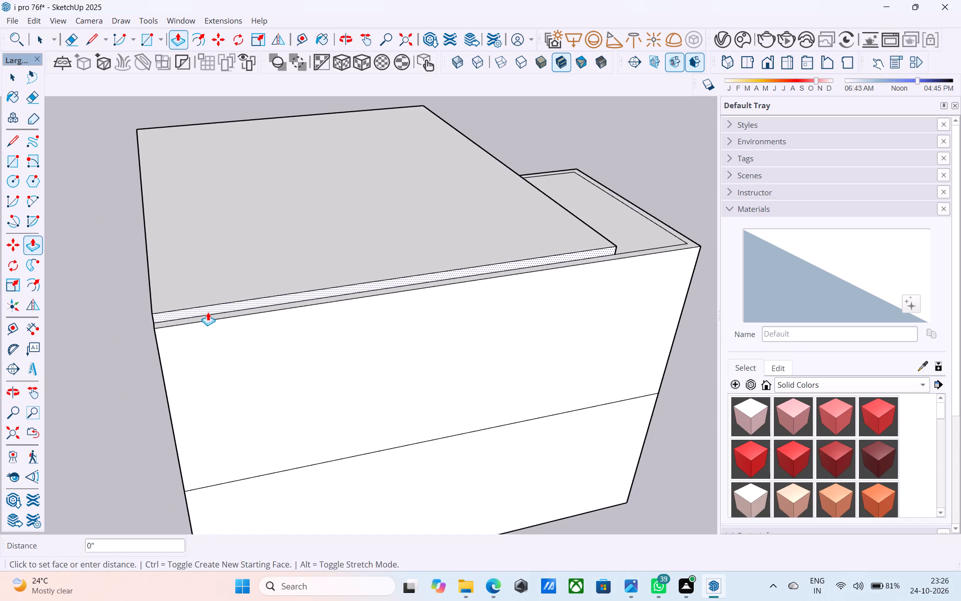
left_click(214, 328)
scroll(215, 331, "down", 6)
key("space")
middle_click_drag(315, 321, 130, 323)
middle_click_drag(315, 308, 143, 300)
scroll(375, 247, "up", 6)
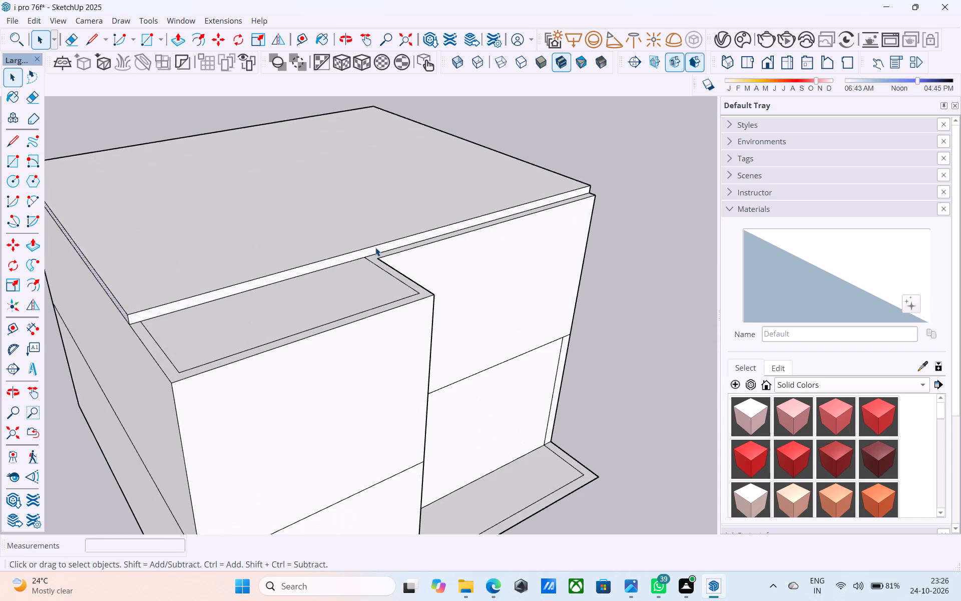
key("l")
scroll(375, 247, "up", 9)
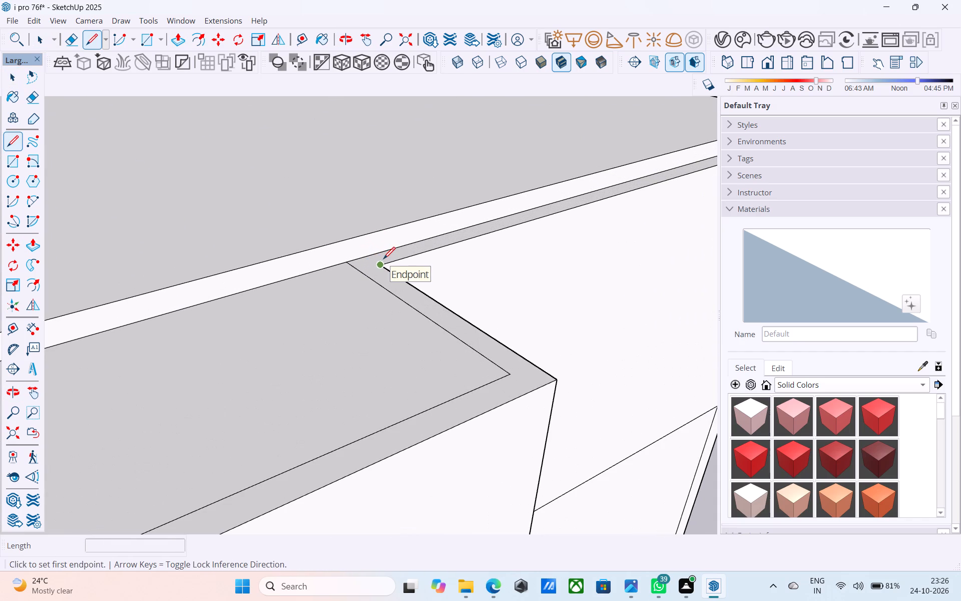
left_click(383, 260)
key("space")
Push/Pull the top slab's front edge face out to the recessed front wall's outer face.
left_click(369, 250)
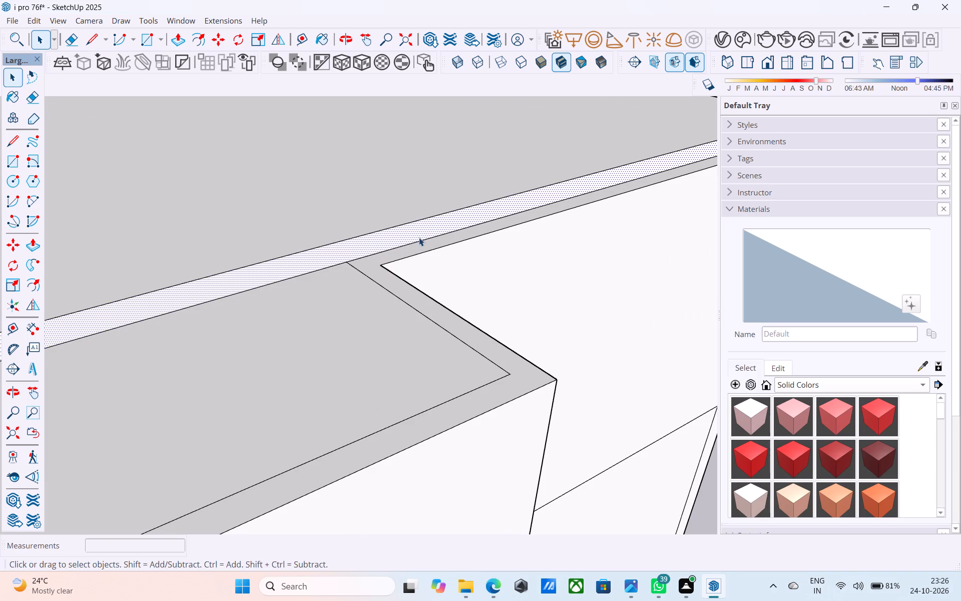
key("p")
left_click(419, 236)
left_click(427, 248)
key("space")
Draw a vertical line across the top slab's front edge face at the inner corner of the front recess.
key("l")
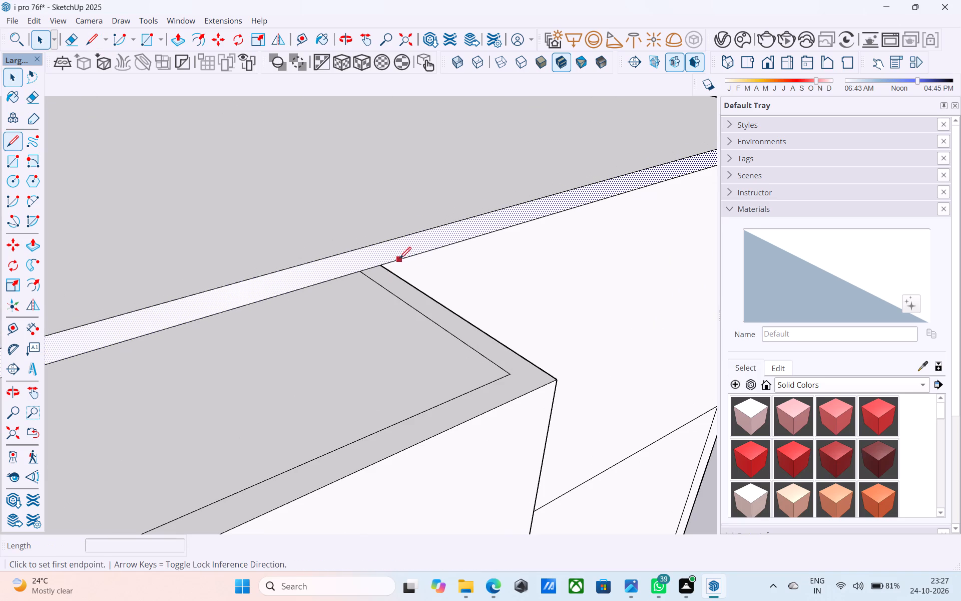
left_click(385, 265)
left_click(377, 247)
key("space")
Push/Pull the slab edge face over the projecting part of the house out to that front wall's outer face.
left_click(360, 256)
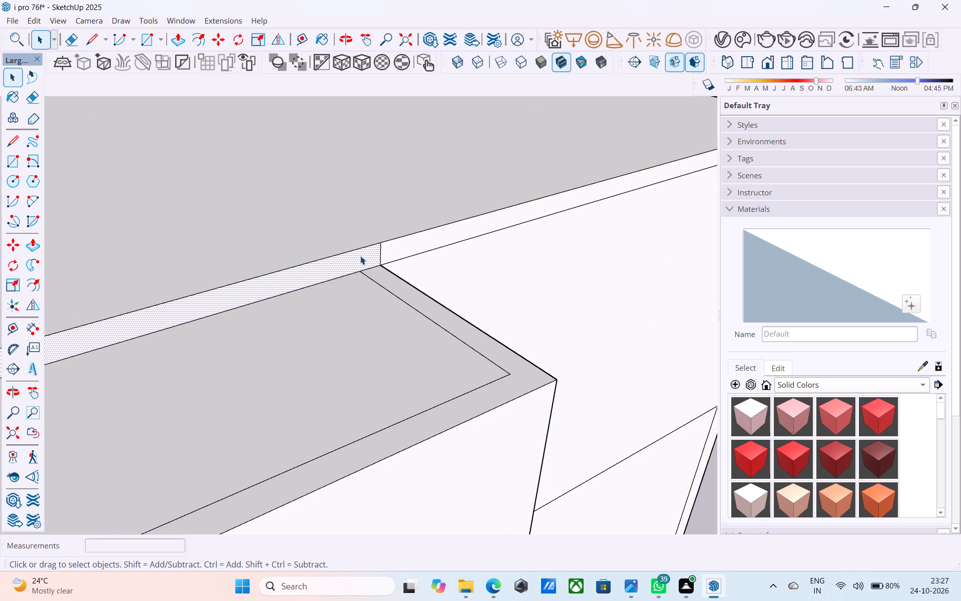
key("p")
left_click(360, 256)
left_click(492, 415)
left_click(473, 385)
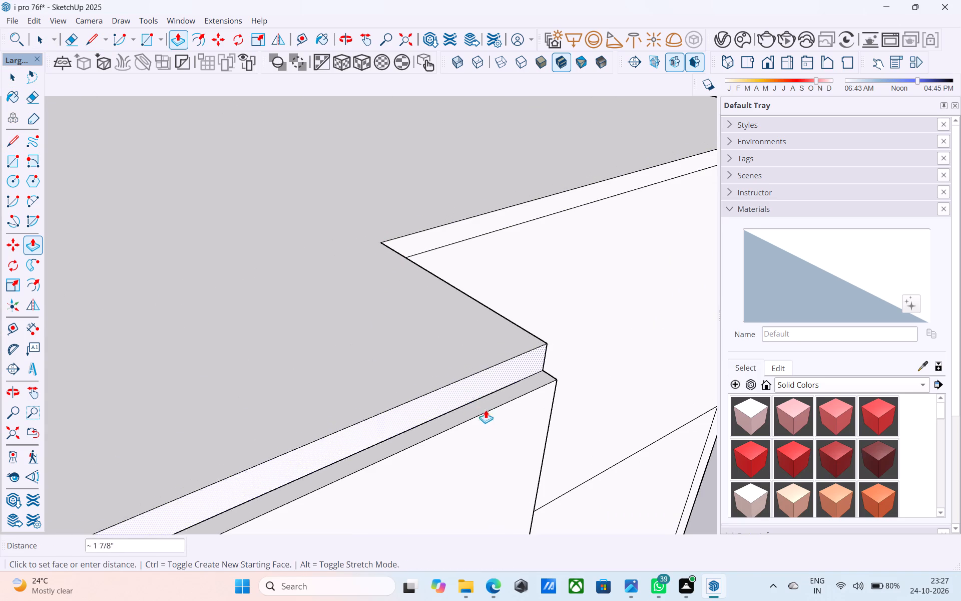
left_click(489, 415)
scroll(450, 331, "down", 7)
key("space")
Offset the ground-floor face of the recessed front wall 1' inward.
scroll(341, 255, "down", 4)
middle_click_drag(352, 291, 237, 195)
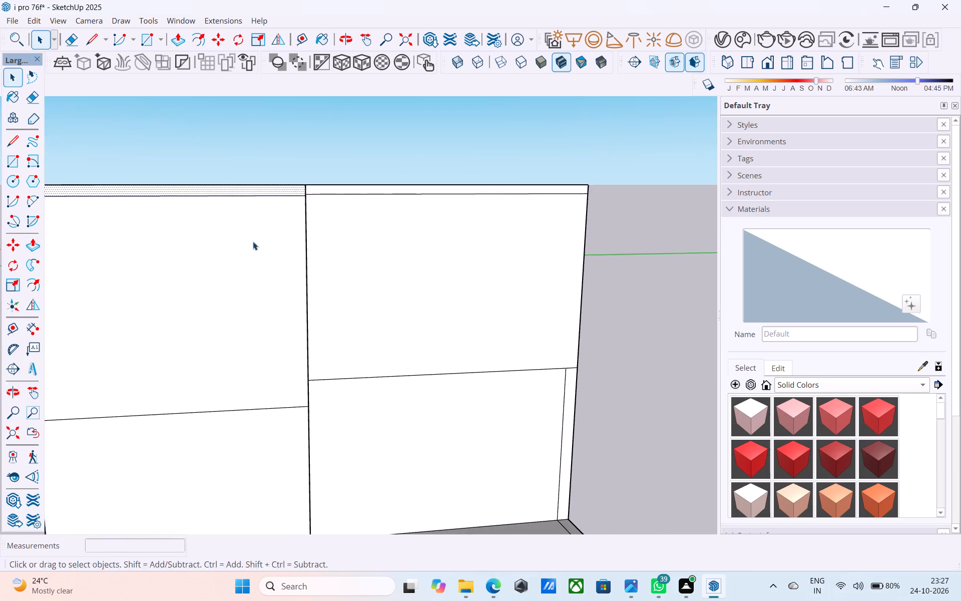
middle_click_drag(256, 249, 245, 237)
scroll(241, 245, "down", 8)
middle_click_drag(243, 256, 235, 255)
middle_click_drag(255, 276, 228, 279)
scroll(303, 308, "up", 5)
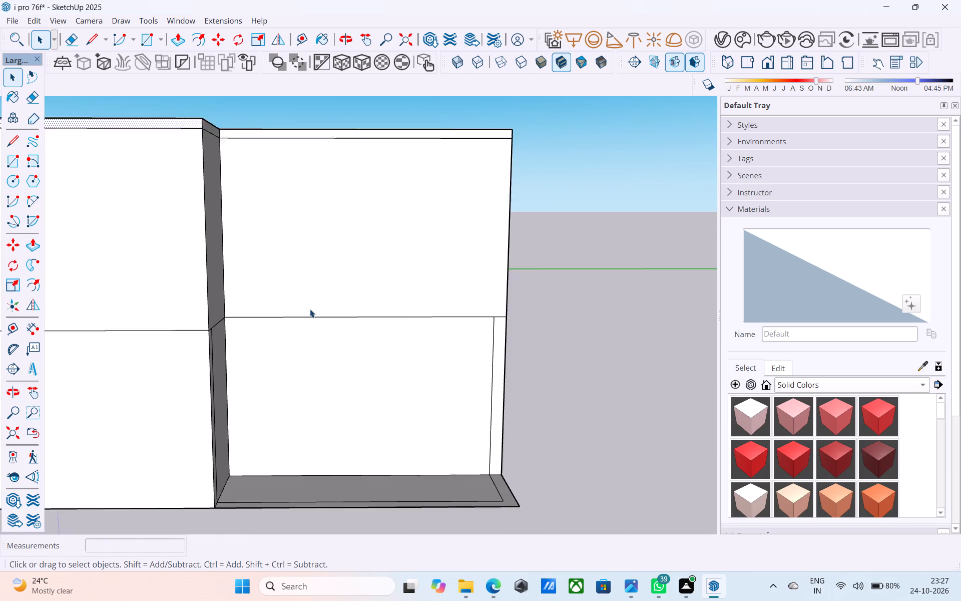
scroll(310, 309, "up", 2)
middle_click_drag(320, 332, 299, 331)
left_click(318, 376)
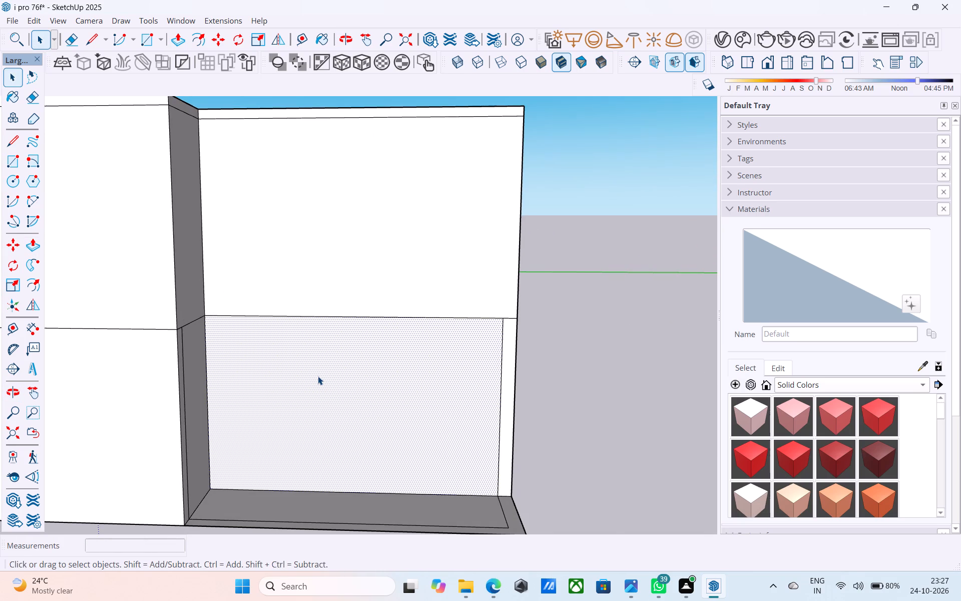
key("f")
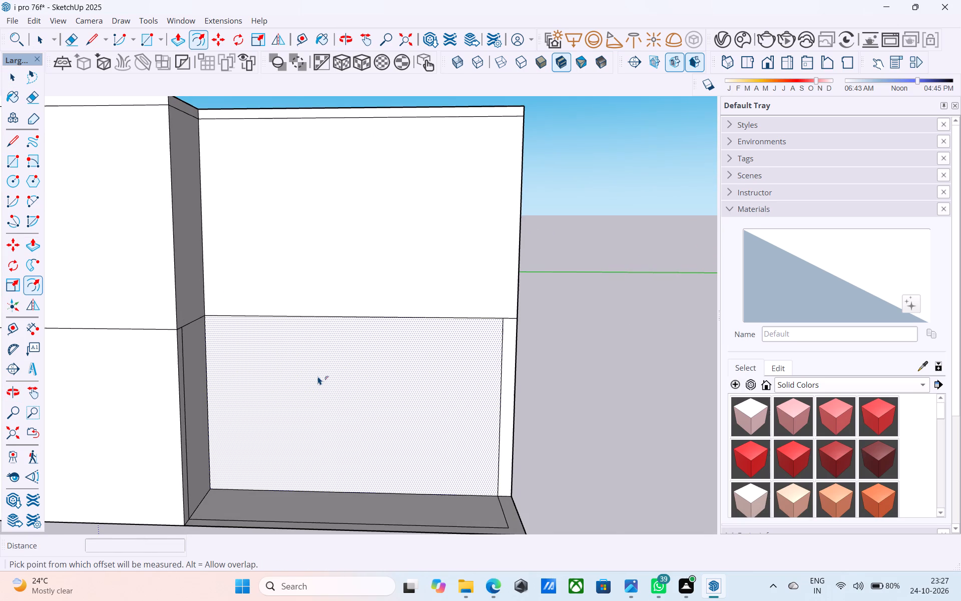
left_click(305, 368)
type("1'")
key("Return")
key("space")
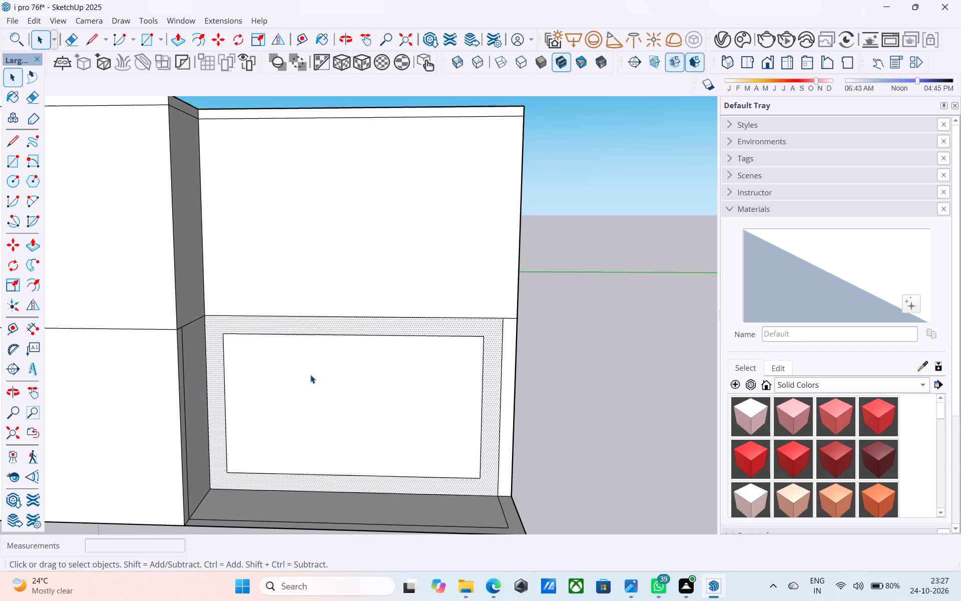
Extend both sides of the offset rectangle down to the floor with lines and erase its bottom edge.
key("l")
left_click(479, 475)
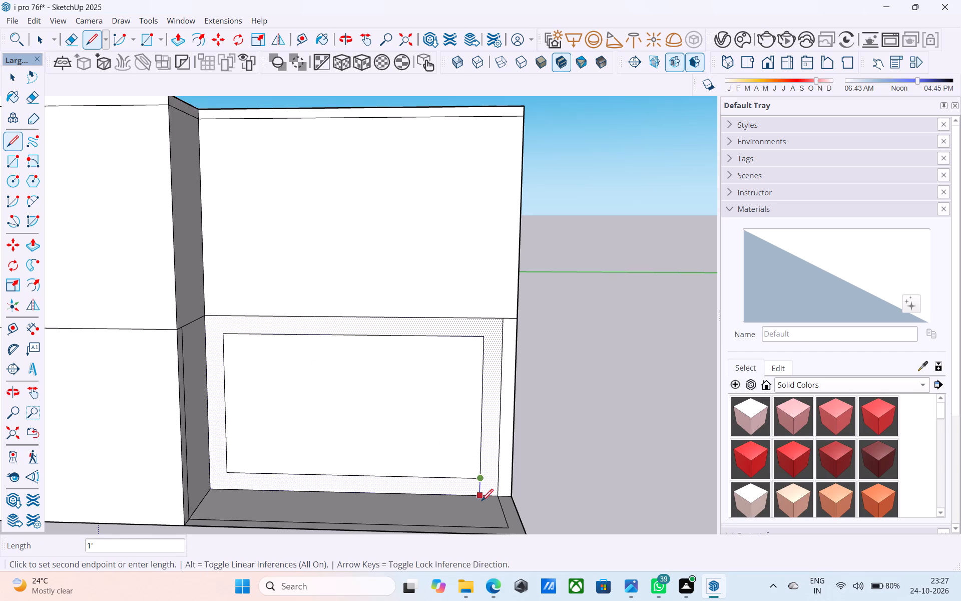
left_click(478, 498)
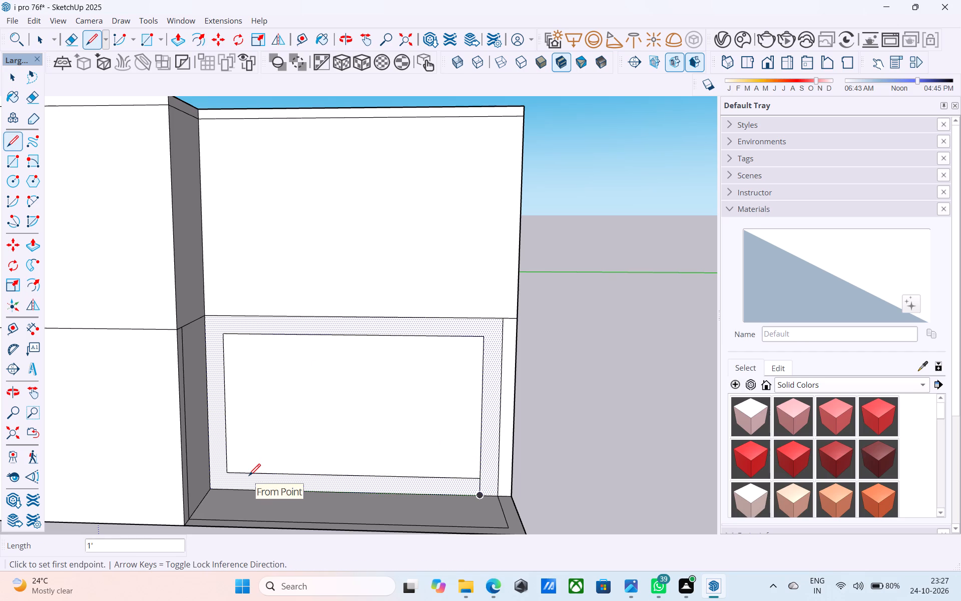
left_click(224, 469)
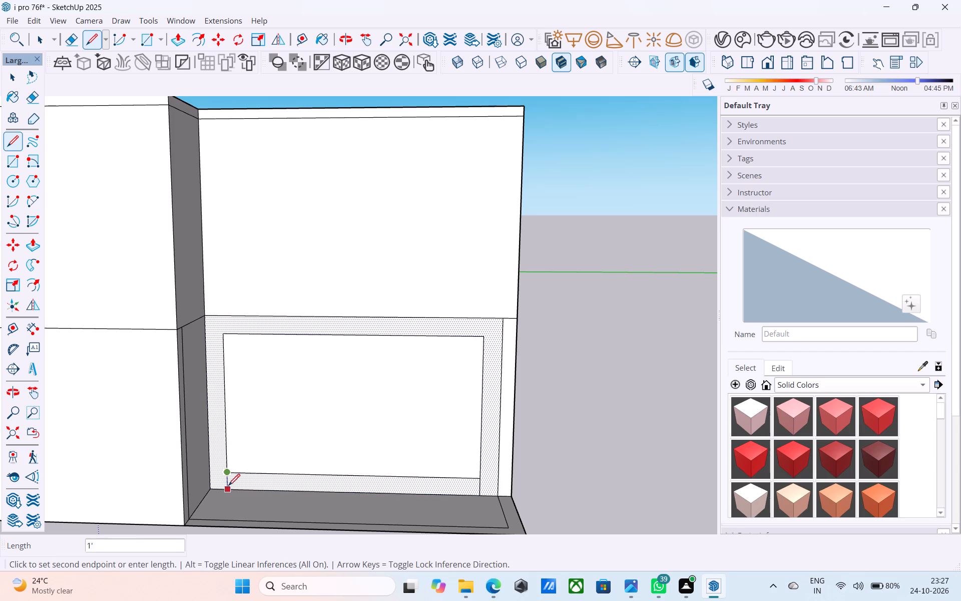
left_click(228, 487)
key("space")
key("e")
scroll(282, 475, "up", 4)
left_click_drag(285, 479, 285, 473)
key("space")
Push/Pull the inner face 6" back through the recessed ground-floor wall to cut the opening.
left_click(285, 470)
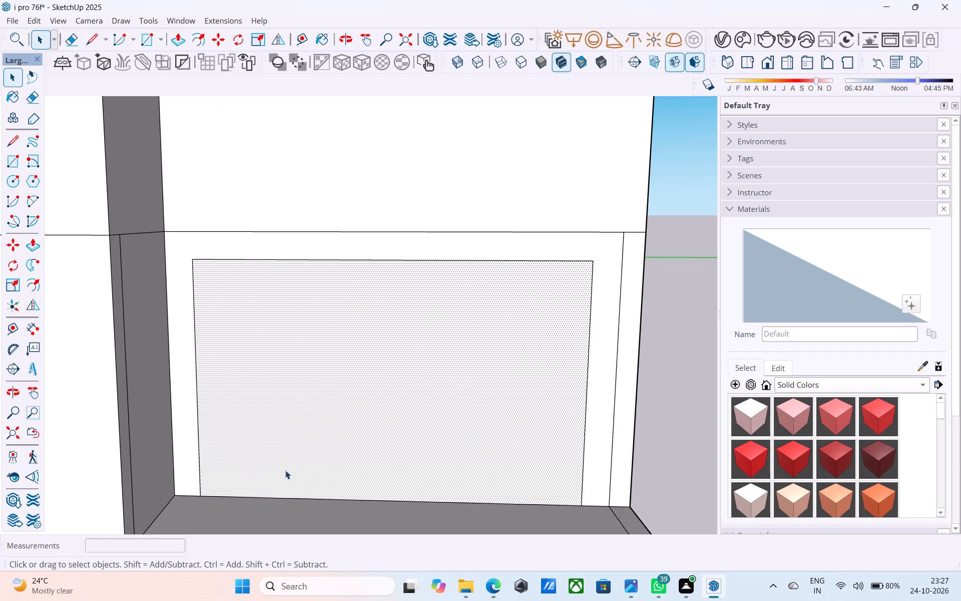
key("p")
left_click(285, 472)
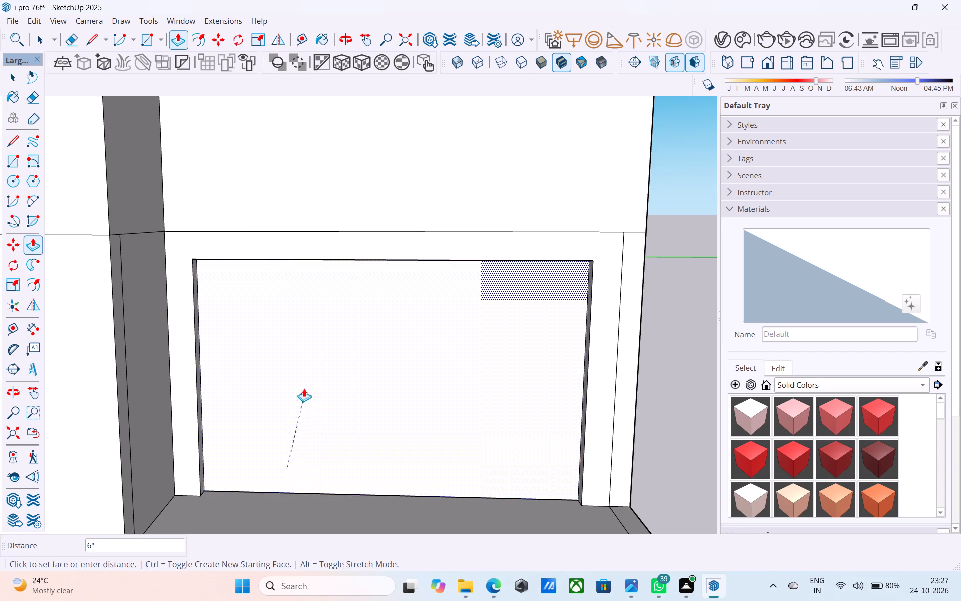
left_click(304, 388)
key("space")
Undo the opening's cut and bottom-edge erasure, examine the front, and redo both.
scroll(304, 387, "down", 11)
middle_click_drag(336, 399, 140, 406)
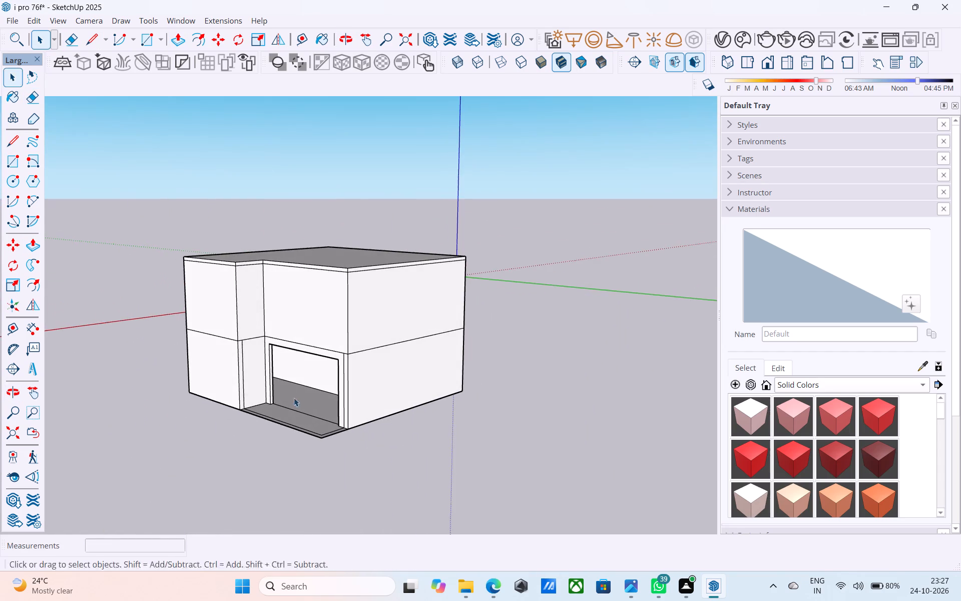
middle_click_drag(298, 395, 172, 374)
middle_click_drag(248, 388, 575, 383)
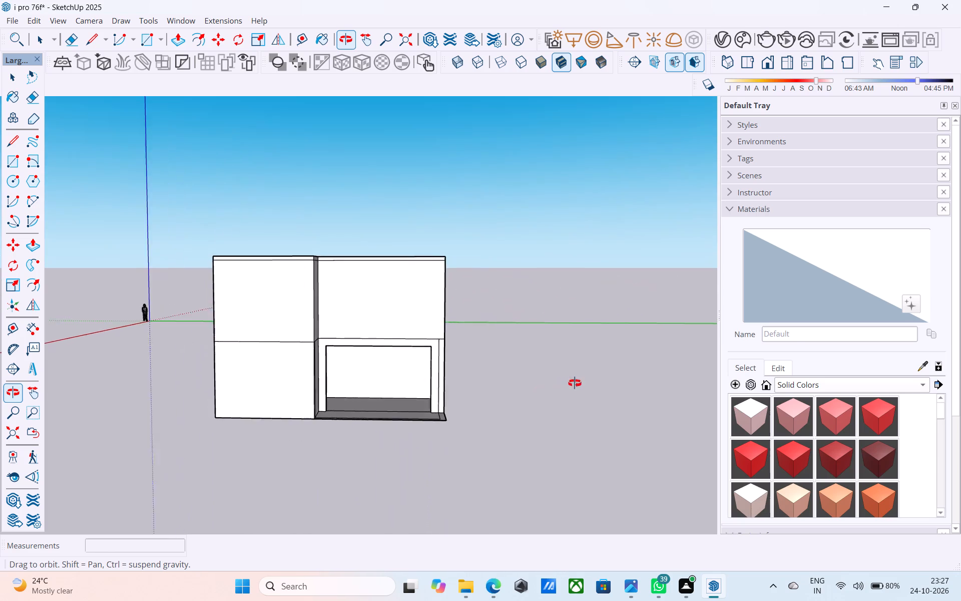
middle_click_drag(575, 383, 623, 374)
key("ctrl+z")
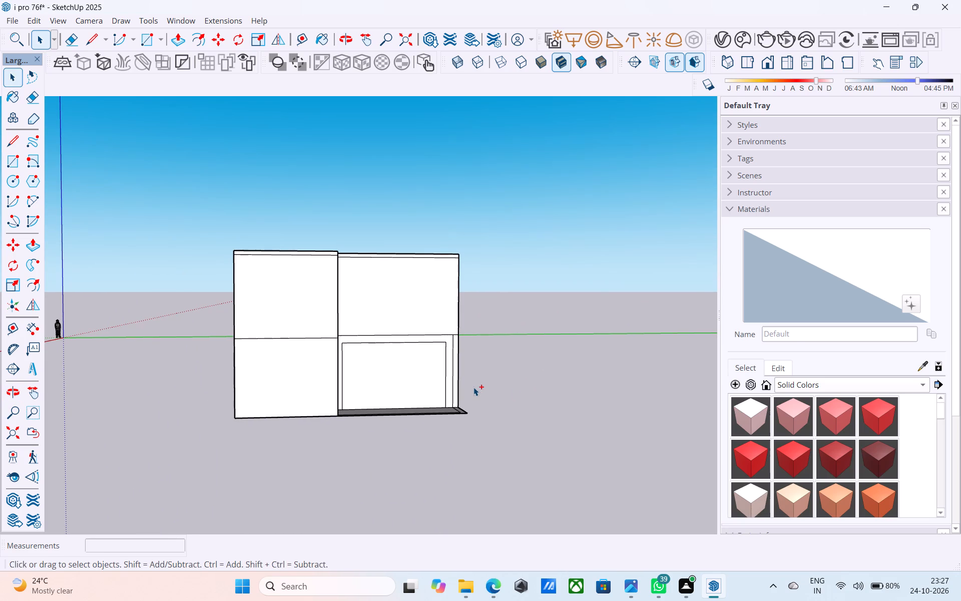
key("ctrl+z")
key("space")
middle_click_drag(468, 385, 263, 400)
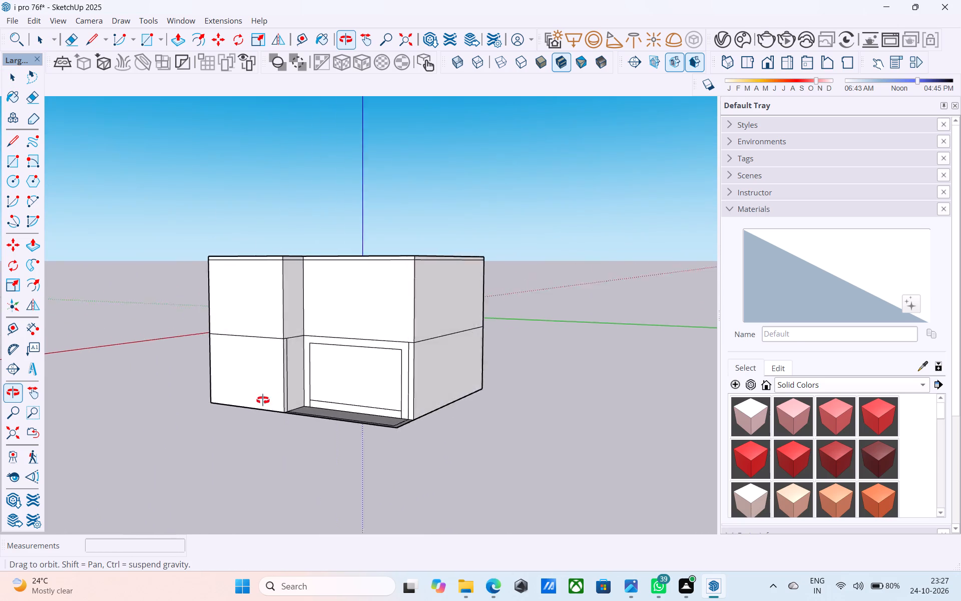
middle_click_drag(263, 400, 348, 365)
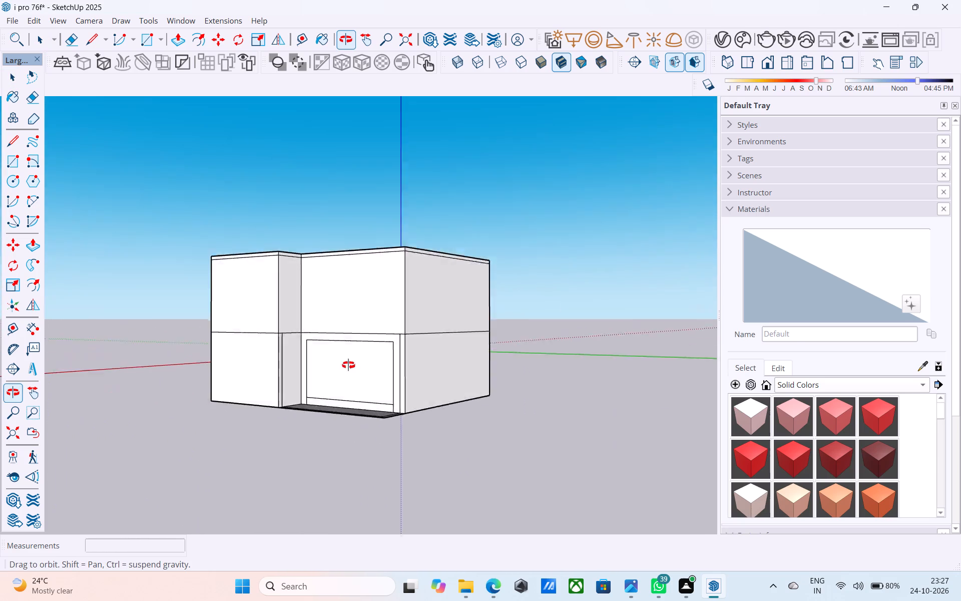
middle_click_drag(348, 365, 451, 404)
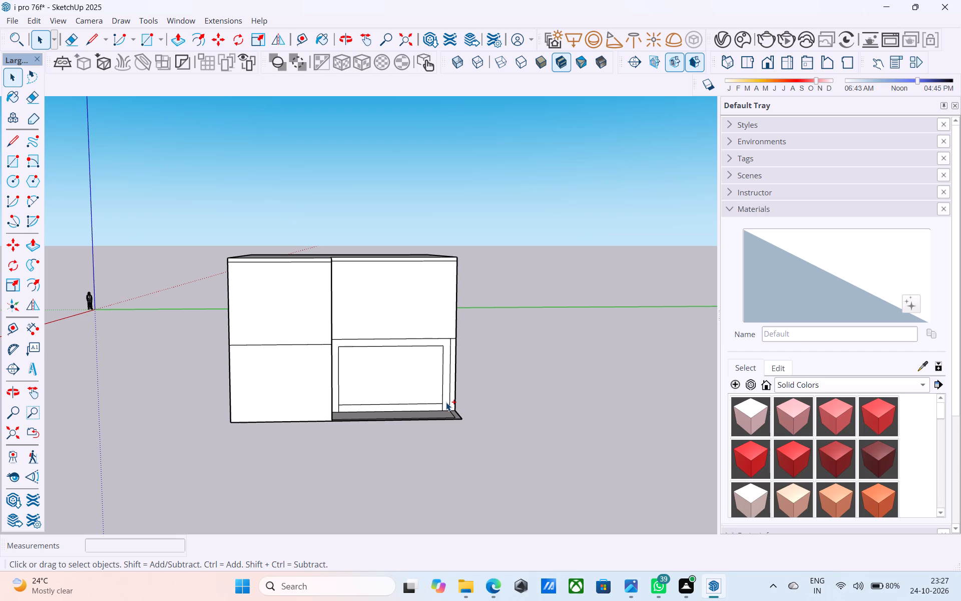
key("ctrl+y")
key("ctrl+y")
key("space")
Erase the horizontal line between the two floors on the projecting front wall.
scroll(363, 377, "up", 1)
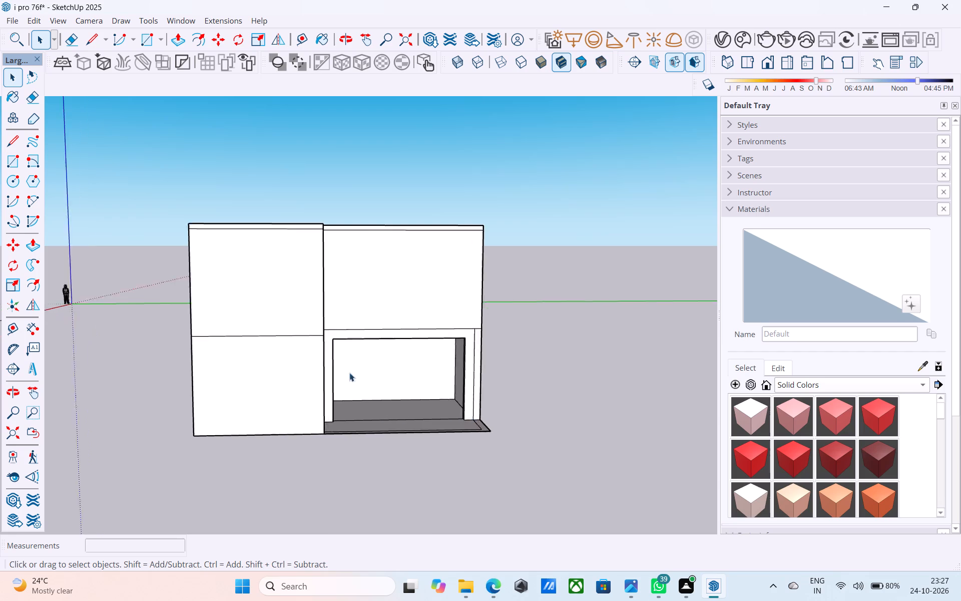
scroll(349, 373, "up", 4)
scroll(267, 370, "down", 5)
middle_click_drag(268, 367, 261, 408)
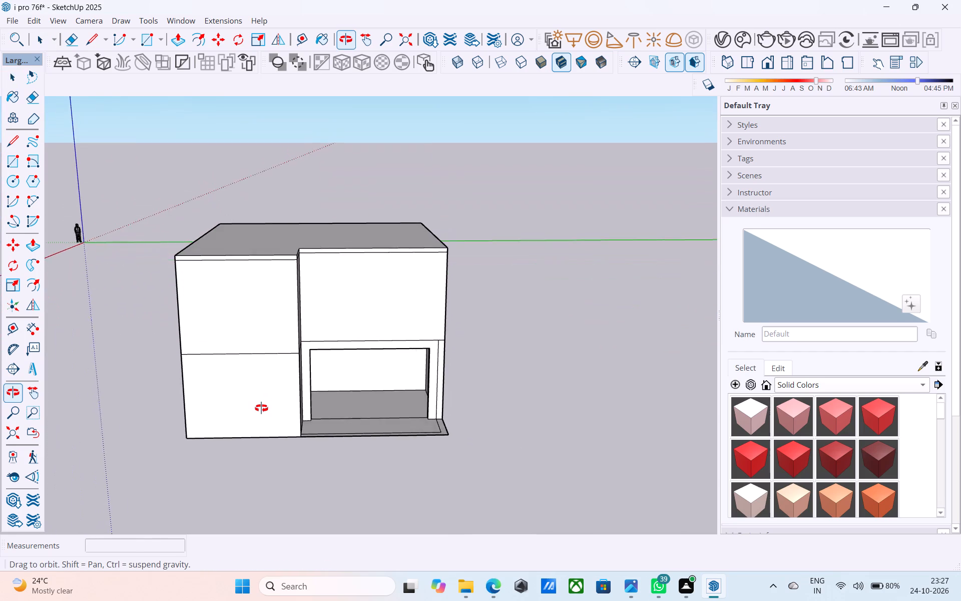
middle_click_drag(261, 408, 250, 405)
scroll(251, 388, "up", 5)
key("e")
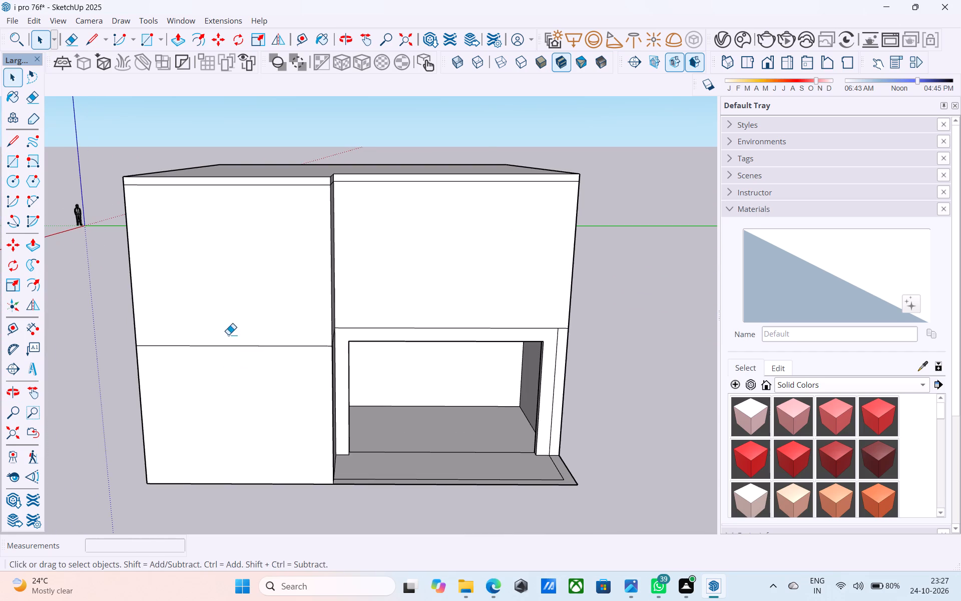
left_click_drag(226, 325, 232, 401)
key("space")
scroll(162, 351, "up", 5)
key("e")
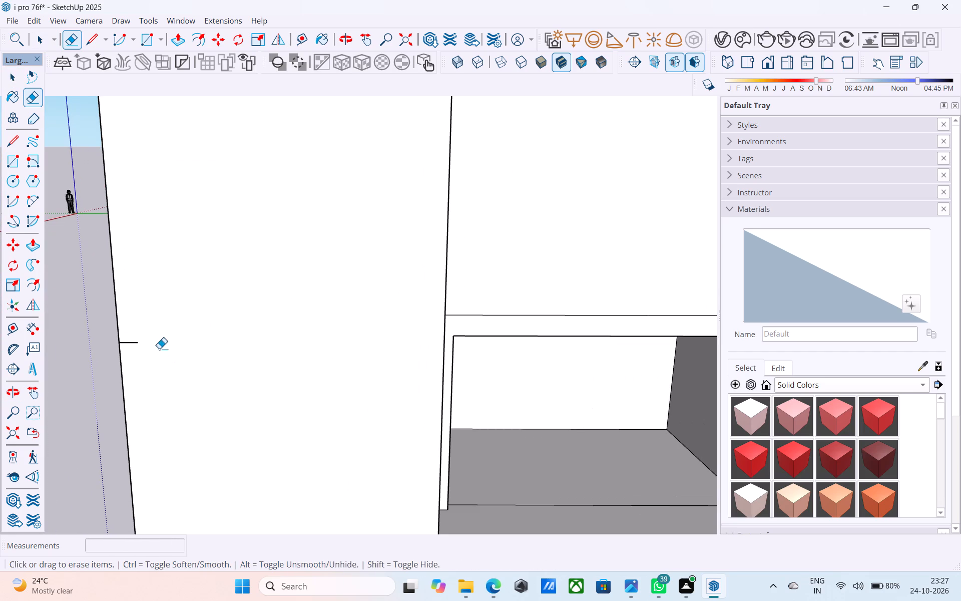
left_click_drag(143, 343, 133, 342)
key("space")
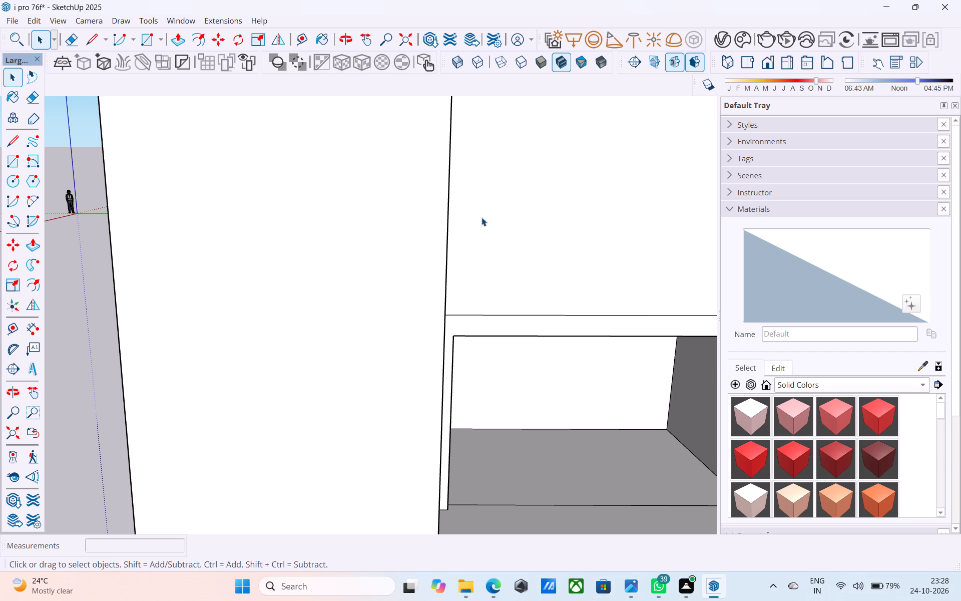
Save the model.
scroll(559, 207, "down", 18)
middle_click_drag(442, 162, 434, 260)
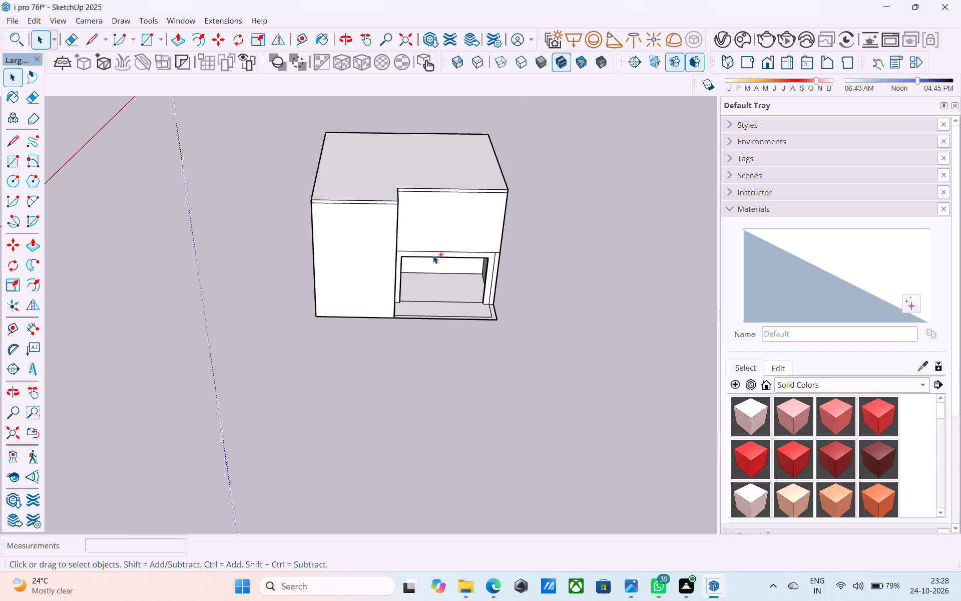
key("ctrl+s")
key("space")
Erase the slab line along the top of the projecting front wall.
scroll(436, 238, "down", 6)
middle_click_drag(433, 239, 426, 140)
middle_click_drag(425, 154, 441, 216)
scroll(436, 217, "up", 5)
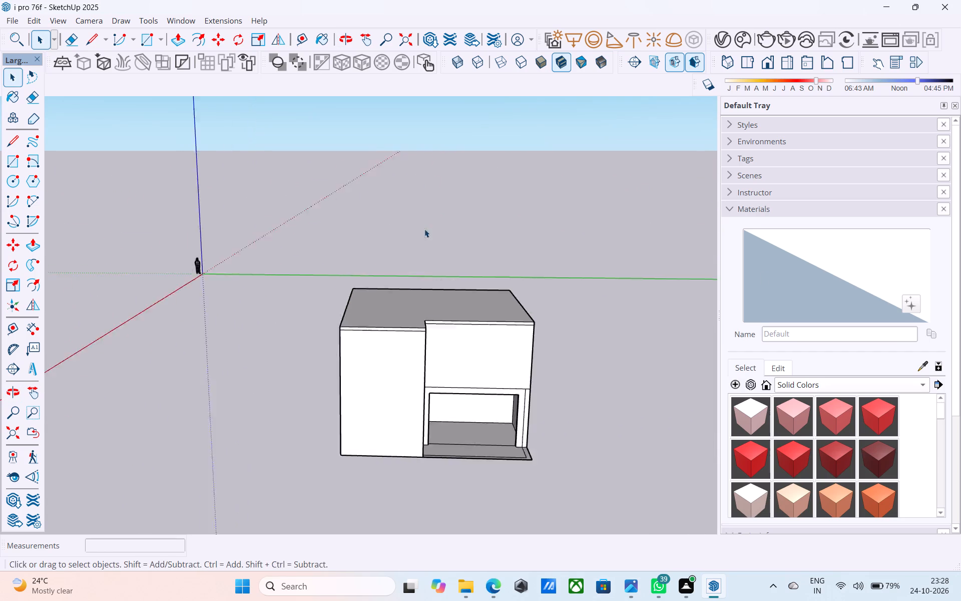
scroll(422, 235, "down", 2)
middle_click_drag(418, 246, 455, 185)
scroll(425, 221, "up", 10)
middle_click_drag(389, 282, 415, 261)
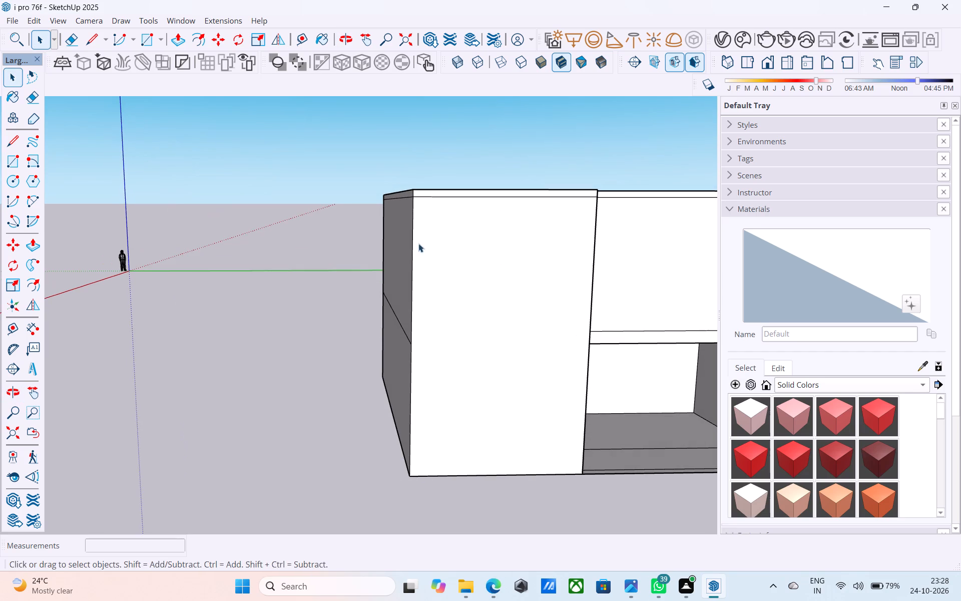
scroll(425, 225, "down", 3)
middle_click_drag(426, 221, 418, 318, "shift")
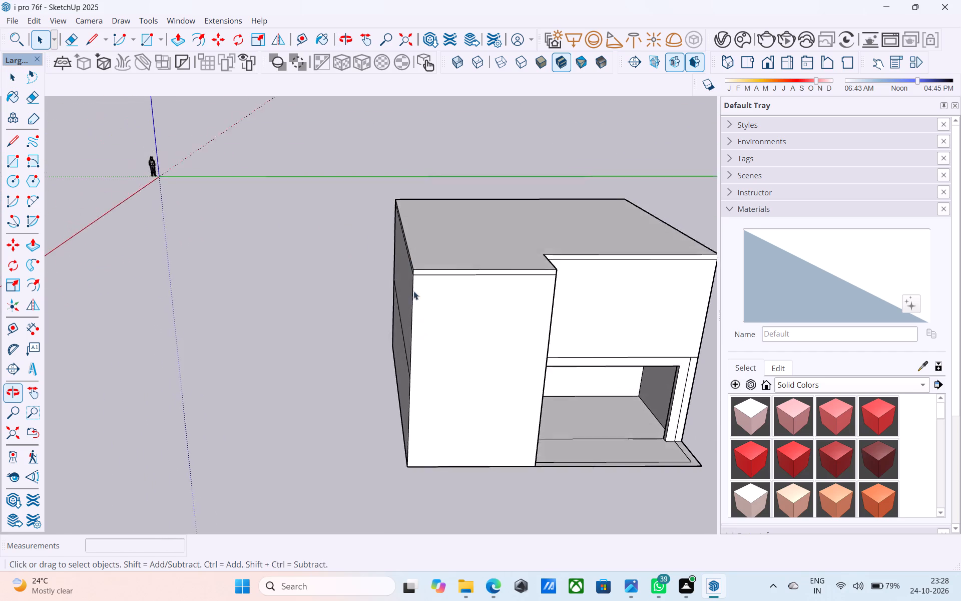
scroll(412, 260, "up", 9)
key("e")
left_click_drag(446, 288, 450, 308)
scroll(422, 270, "down", 7)
scroll(405, 305, "up", 7)
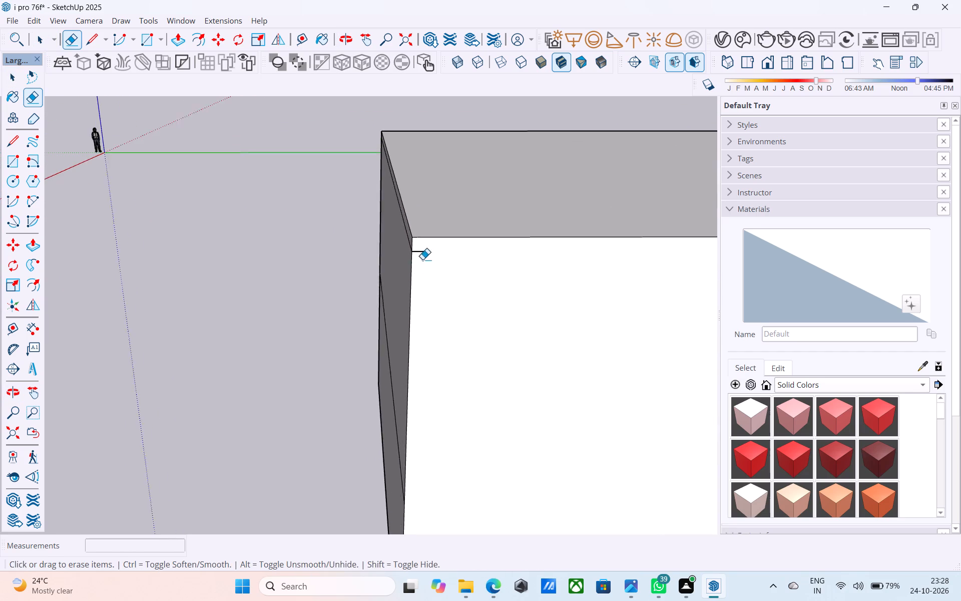
scroll(422, 259, "up", 2)
left_click_drag(421, 248, 422, 263)
Copy the outer vertical edge of the projecting front wall 1.5' inward across its front face.
scroll(411, 230, "down", 12)
middle_click_drag(441, 220, 535, 222)
scroll(488, 234, "up", 5)
key("space")
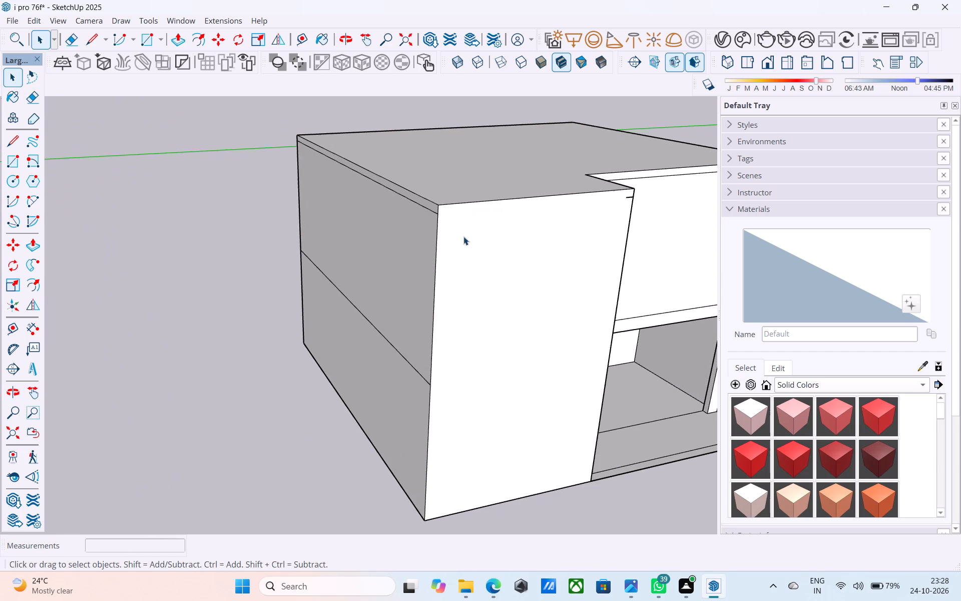
left_click(438, 228)
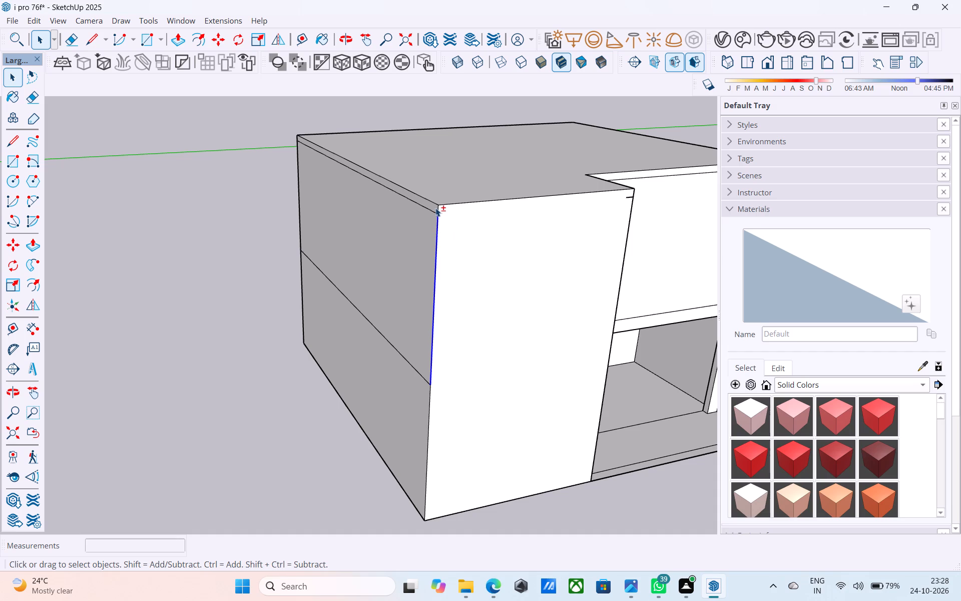
left_click(437, 208, "shift")
left_click(428, 421, "shift")
scroll(453, 260, "down", 3, "shift")
middle_click_drag(452, 261, 445, 284, "shift")
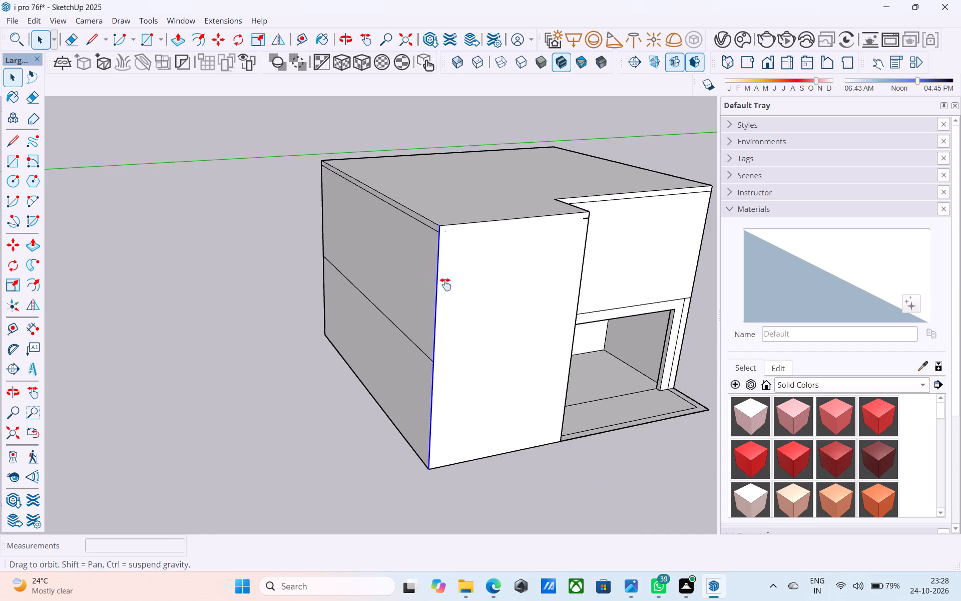
middle_click_drag(445, 284, 432, 332, "shift")
key("m")
left_click(424, 293)
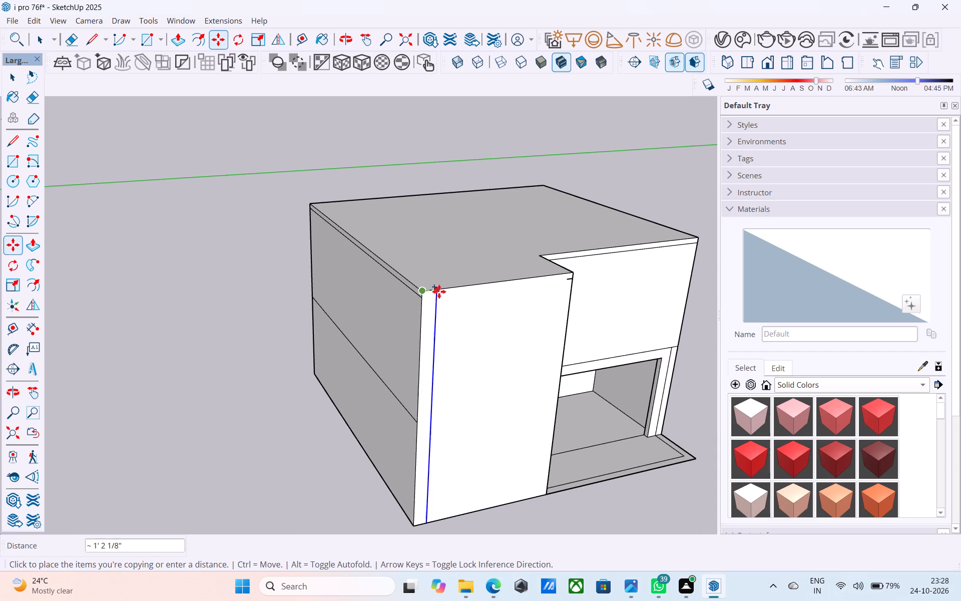
type("1'")
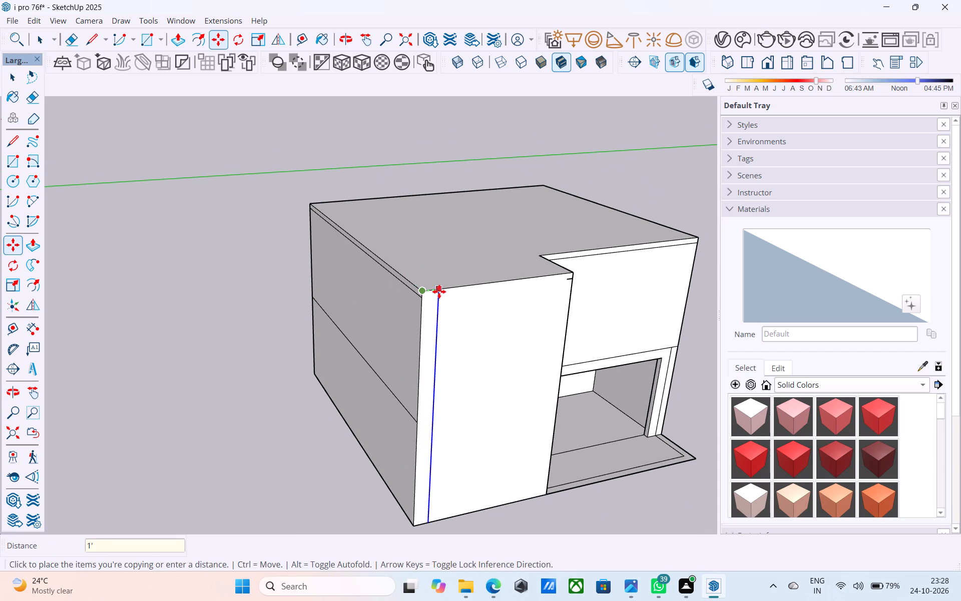
key("Return")
type("1.5'")
key("Return")
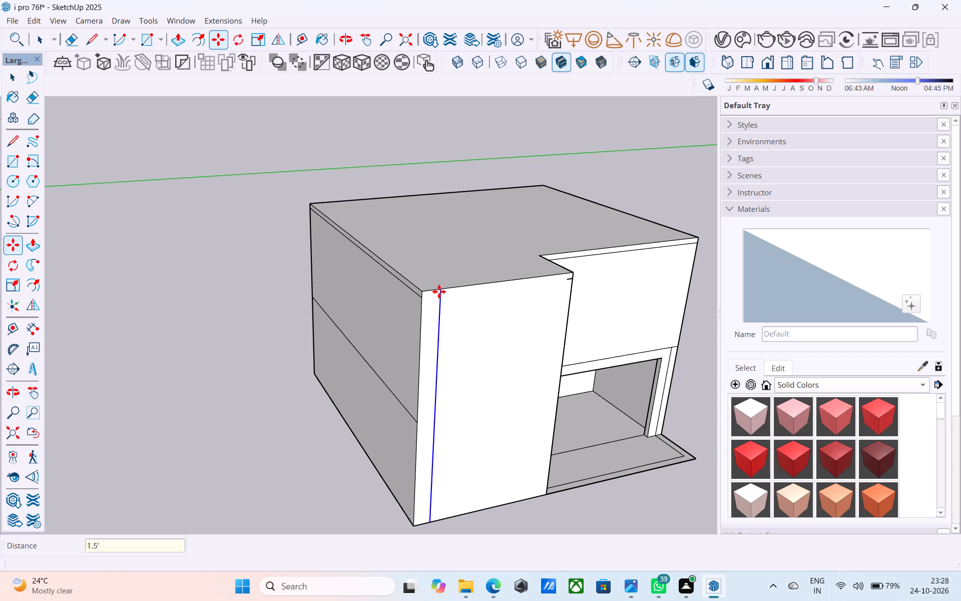
Copy the top edge of the projecting front wall 1.5' downward from the new vertical line.
key("space")
scroll(440, 288, "up", 4)
left_click(448, 288)
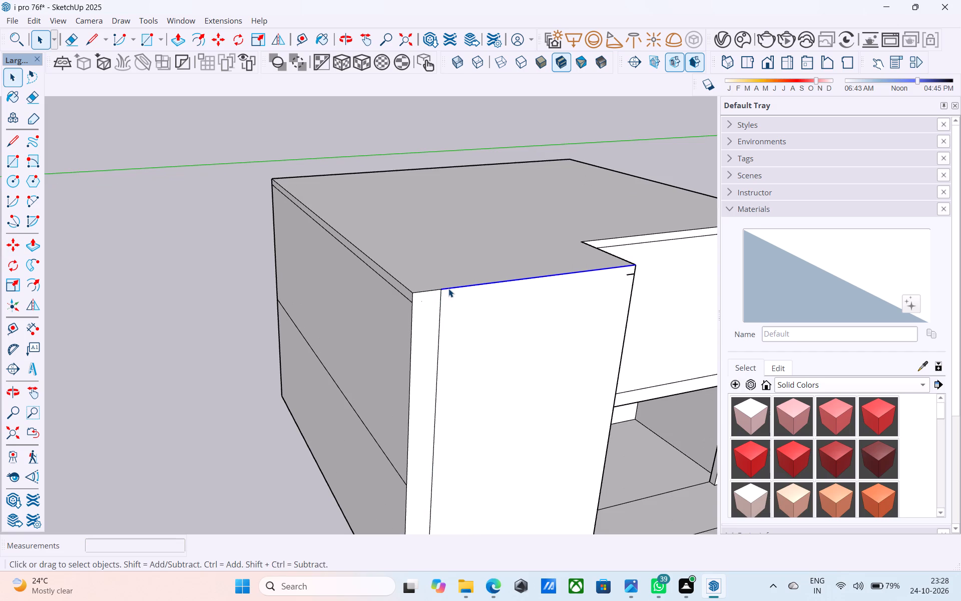
key("m")
left_click(442, 285)
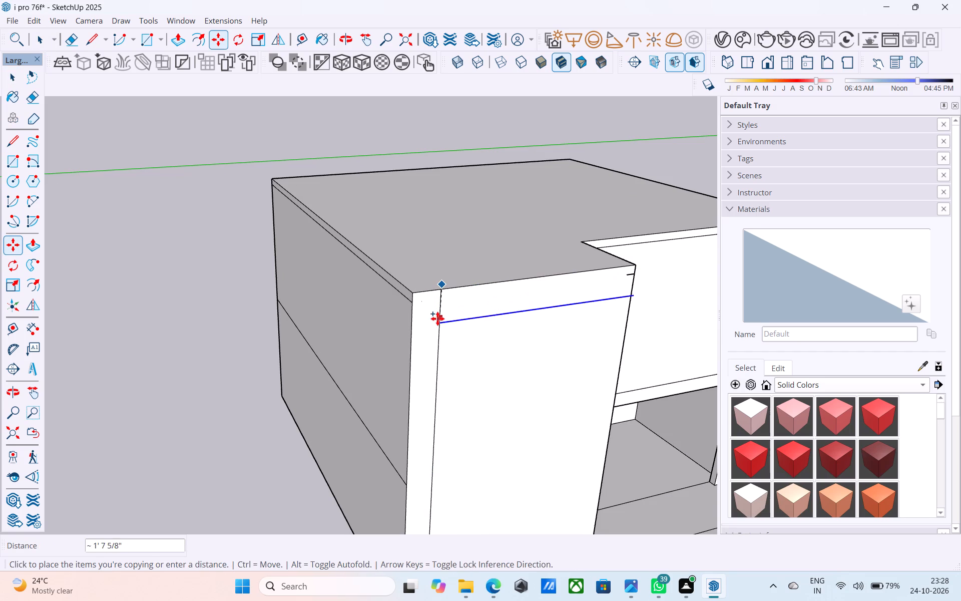
scroll(440, 306, "up", 4)
key("space")
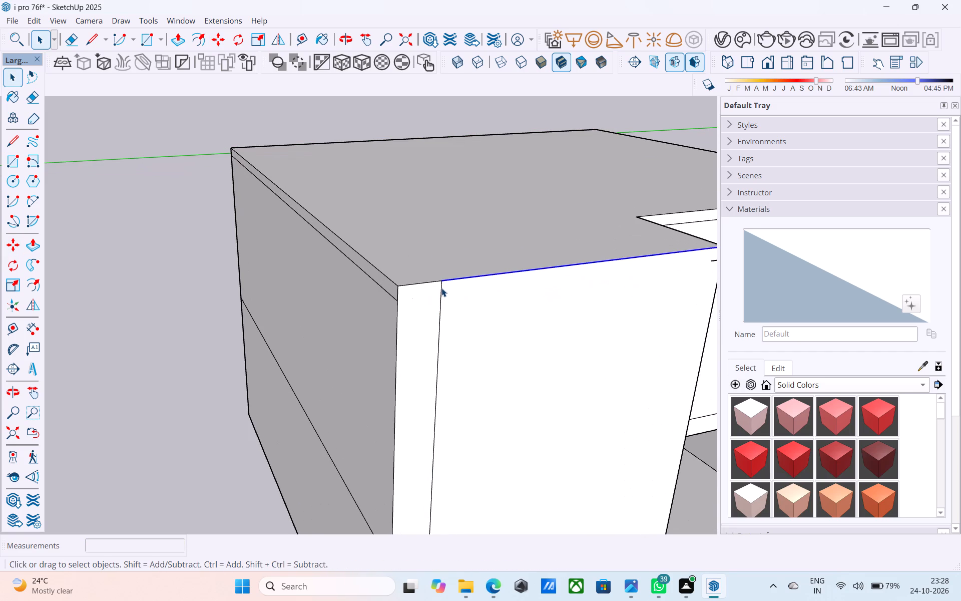
key("m")
left_click(441, 285)
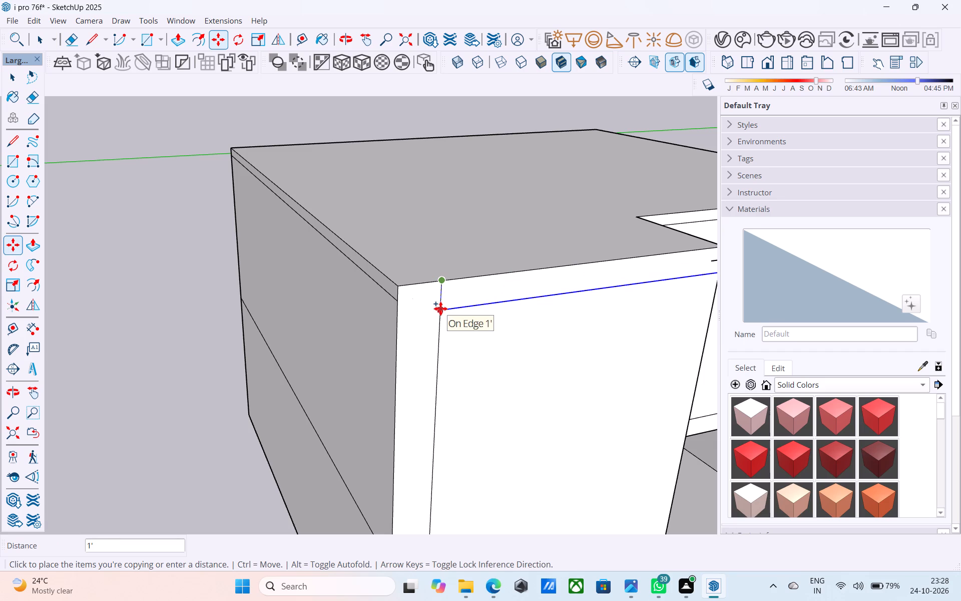
type("1.5'")
key("Return")
Erase the vertical line's excess above the new horizontal line and the short leftover slab line at the wall's inner corner.
key("e")
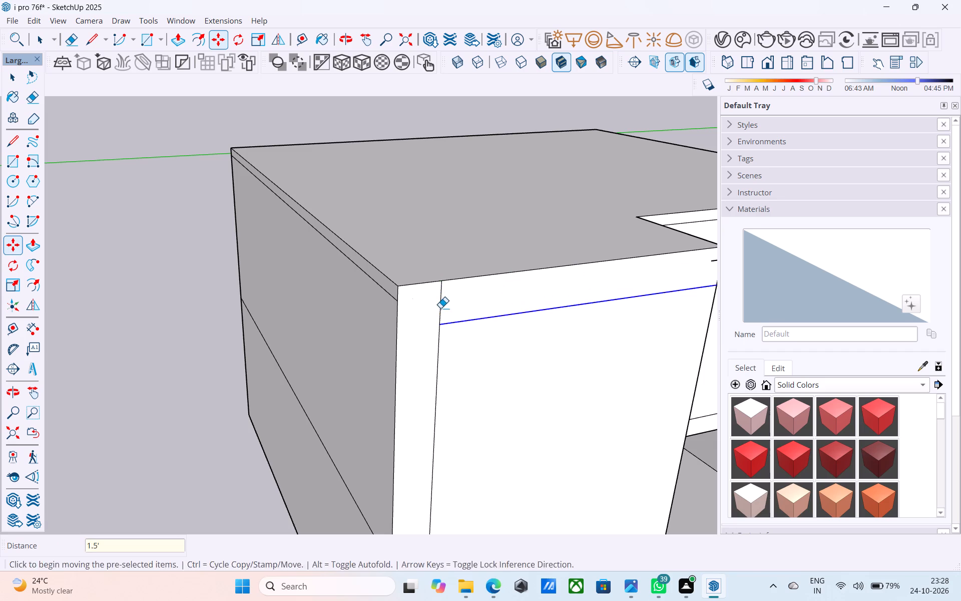
left_click_drag(441, 307, 436, 306)
scroll(393, 299, "down", 11)
middle_click_drag(380, 325, 359, 260)
scroll(375, 267, "up", 12)
left_click_drag(381, 248, 375, 246)
scroll(319, 256, "down", 6)
scroll(588, 286, "up", 6)
left_click(554, 225)
key("space")
scroll(510, 236, "down", 3)
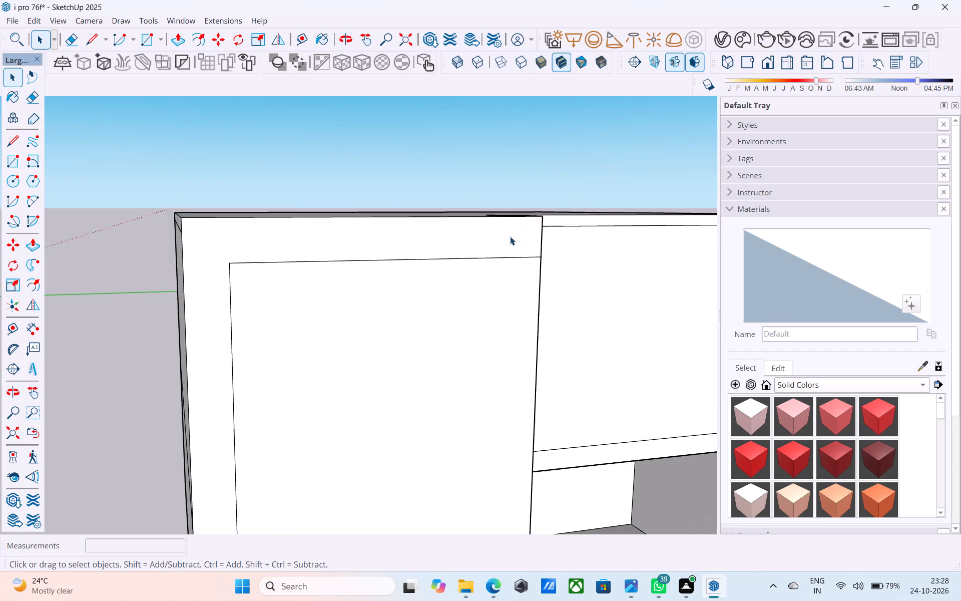
Push/Pull the roof slab's front edge over the recessed wall out flush with the projecting front wall.
scroll(510, 236, "down", 5)
middle_click_drag(496, 236, 476, 229)
scroll(462, 230, "down", 4)
middle_click_drag(462, 232, 299, 265)
middle_click_drag(393, 272, 380, 264)
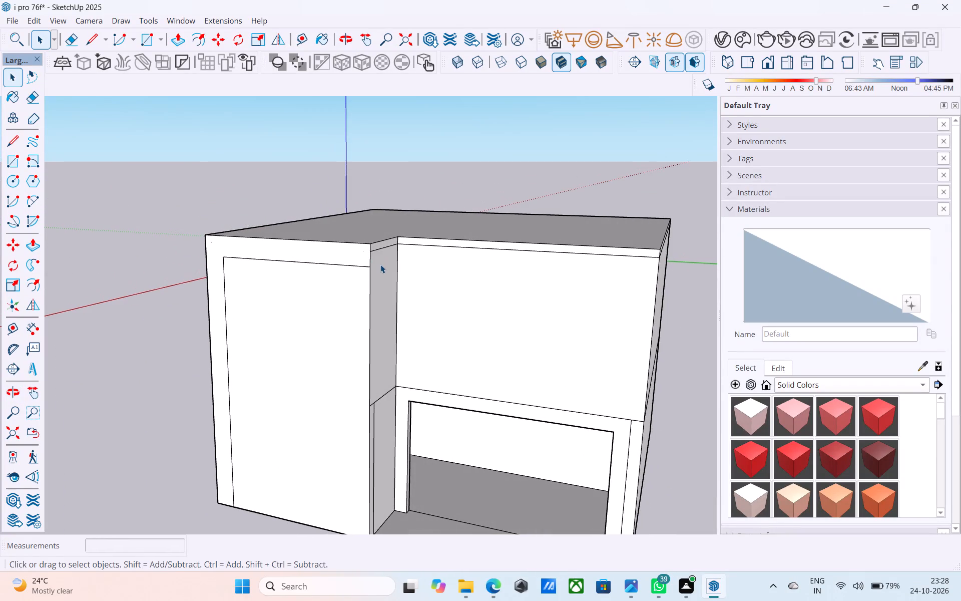
scroll(391, 276, "down", 4)
middle_click(391, 276)
scroll(412, 267, "up", 8)
left_click(441, 248)
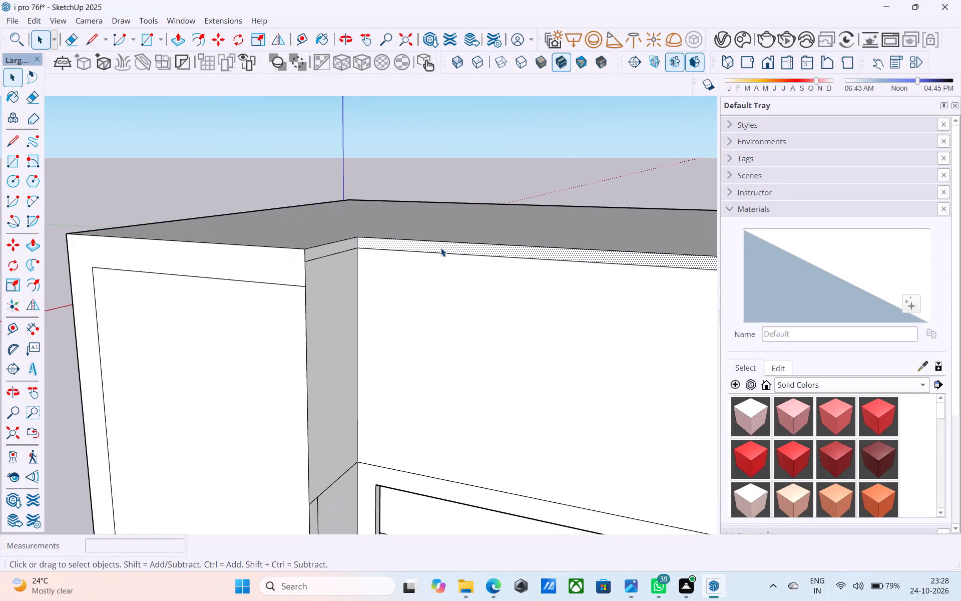
key("p")
left_click(441, 248)
left_click(300, 262)
key("space")
Push/Pull the underside of the extended roof slab down level with the horizontal line on the projecting wall.
scroll(341, 257, "down", 5)
middle_click_drag(361, 270, 361, 268)
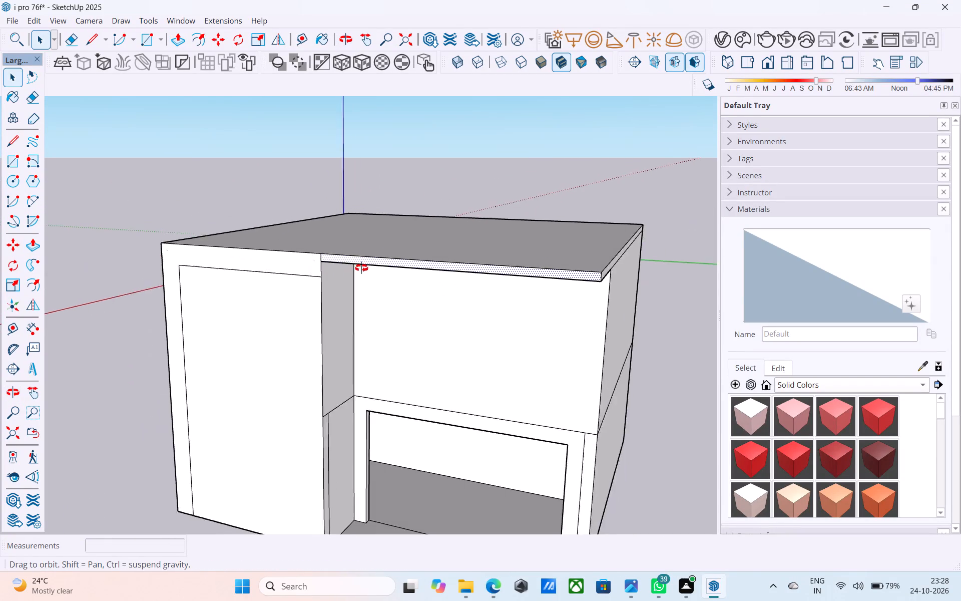
middle_click_drag(361, 268, 375, 192)
scroll(434, 247, "up", 5)
left_click(371, 200)
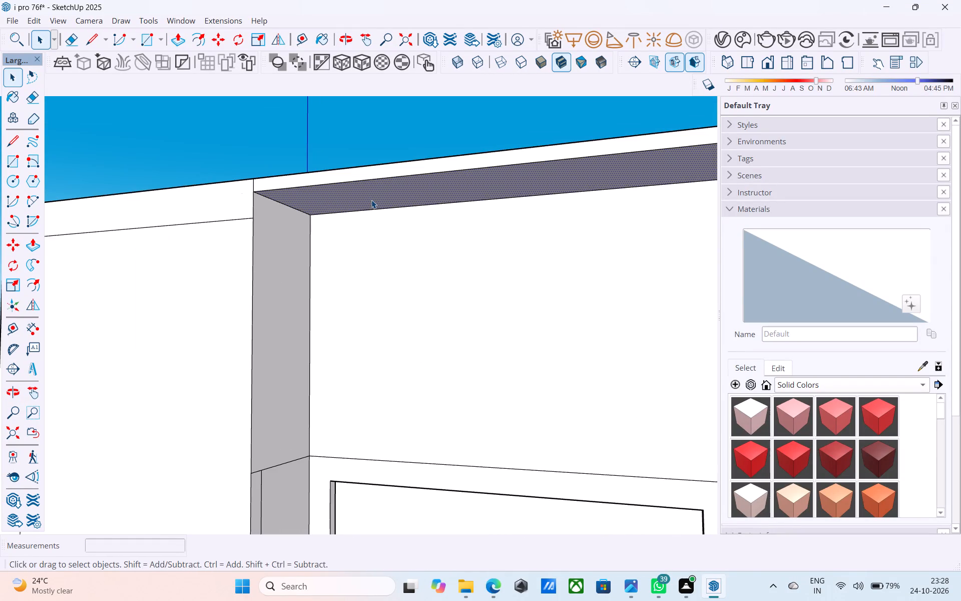
key("p")
left_click(371, 200)
left_click(200, 220)
key("space")
Push/Pull the end face of the lowered roof beam out flush with the roof slab's side edge.
scroll(330, 208, "down", 7)
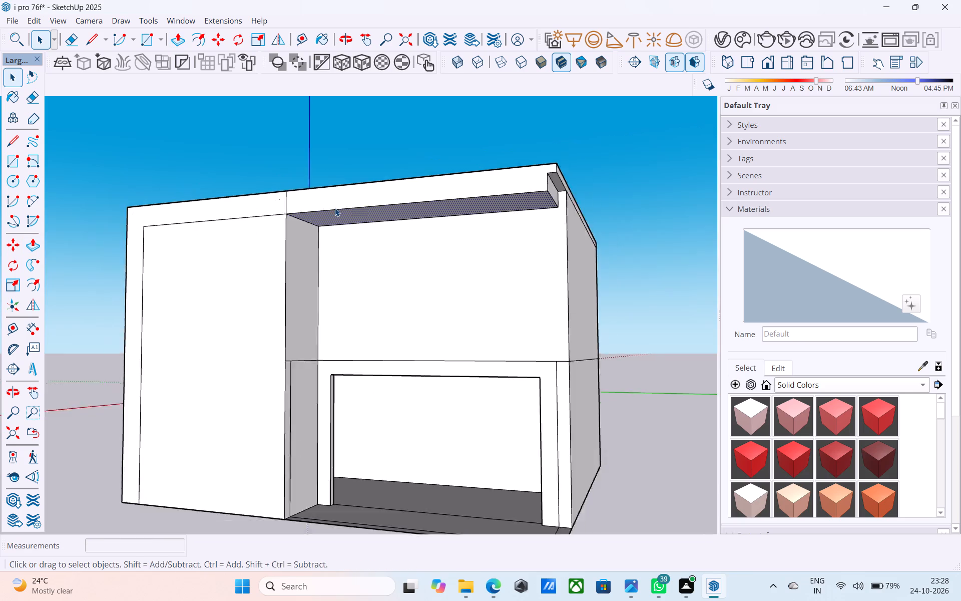
scroll(335, 208, "down", 1)
middle_click_drag(335, 210, 296, 237)
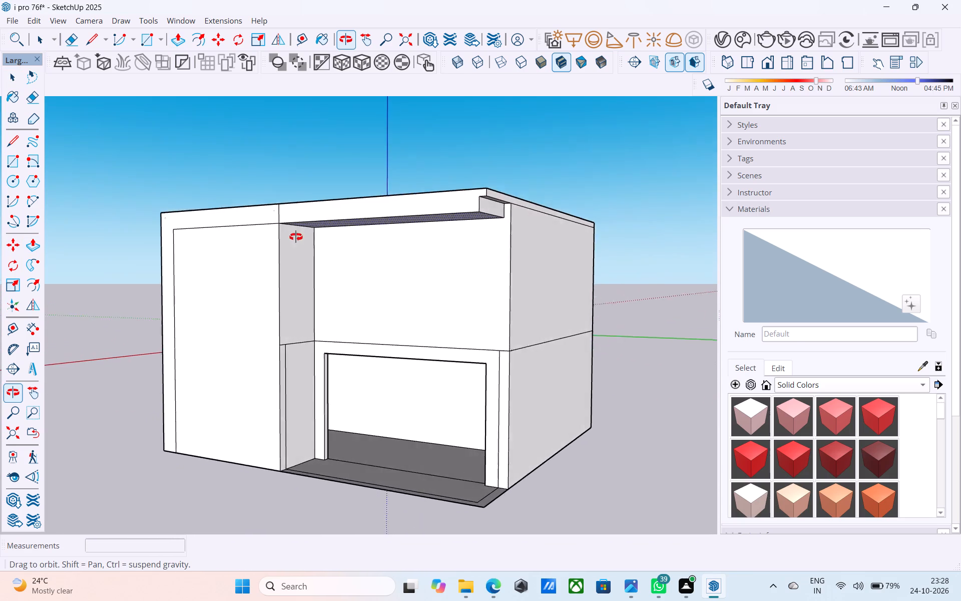
middle_click_drag(296, 237, 384, 233)
middle_click_drag(517, 223, 400, 215)
scroll(460, 199, "up", 3)
left_click(463, 192)
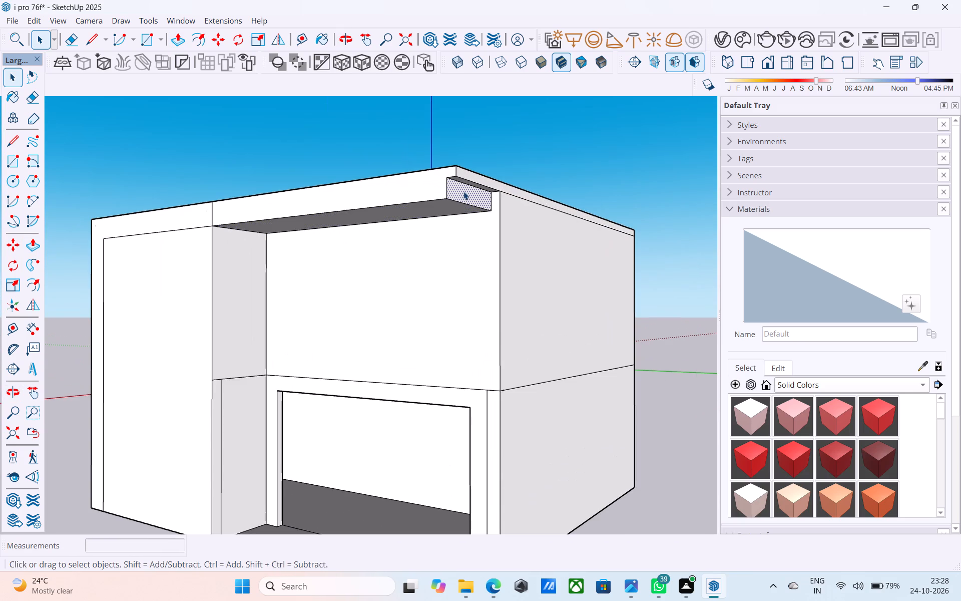
key("p")
left_click(463, 191)
left_click(474, 169)
key("space")
Erase the line between the roof slab and the beam on the beam's end face.
scroll(475, 169, "up", 1)
key("e")
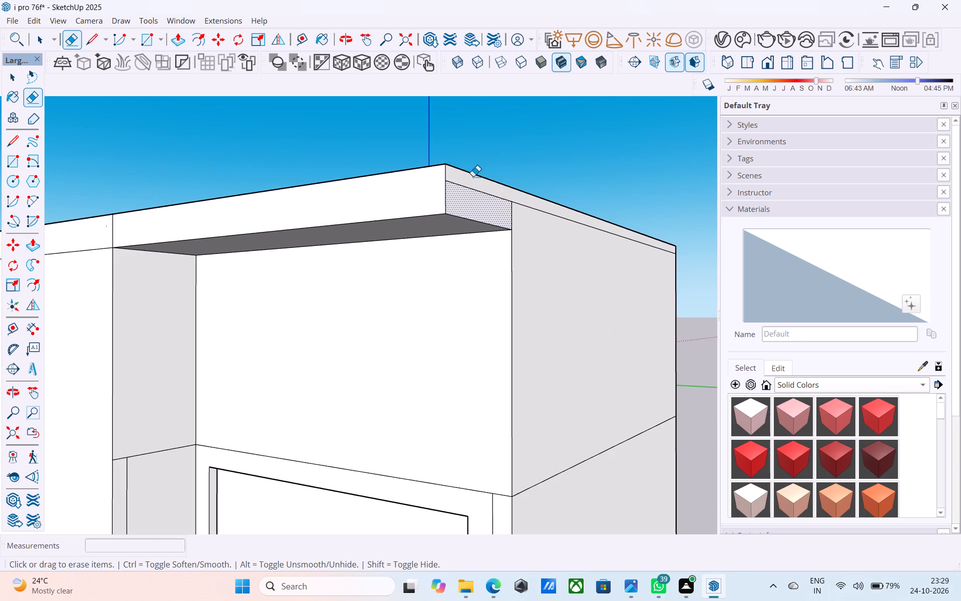
left_click_drag(470, 185, 466, 201)
key("space")
scroll(464, 204, "down", 3)
scroll(464, 204, "up", 1)
scroll(464, 204, "down", 5)
middle_click_drag(508, 204, 552, 204)
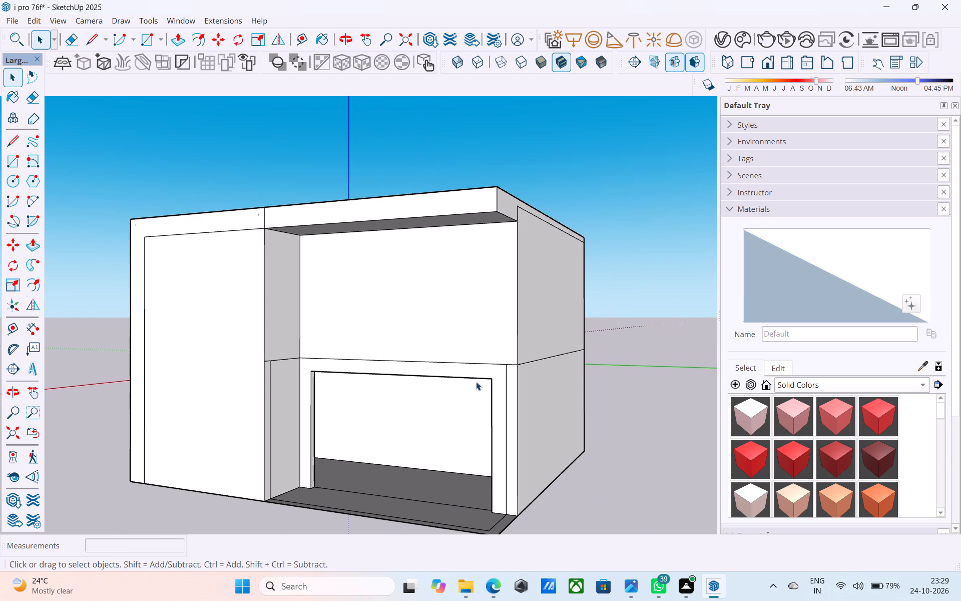
Copy the floor line above the ground-floor opening, including its short corner segment, 6" upward.
scroll(481, 365, "up", 3)
left_click(482, 365)
left_click(482, 362)
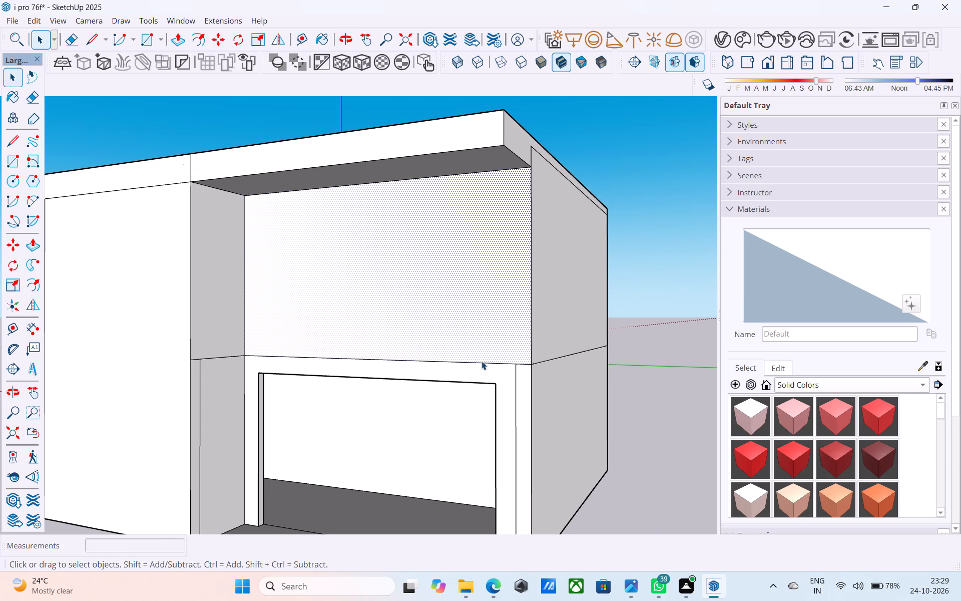
left_click(524, 364)
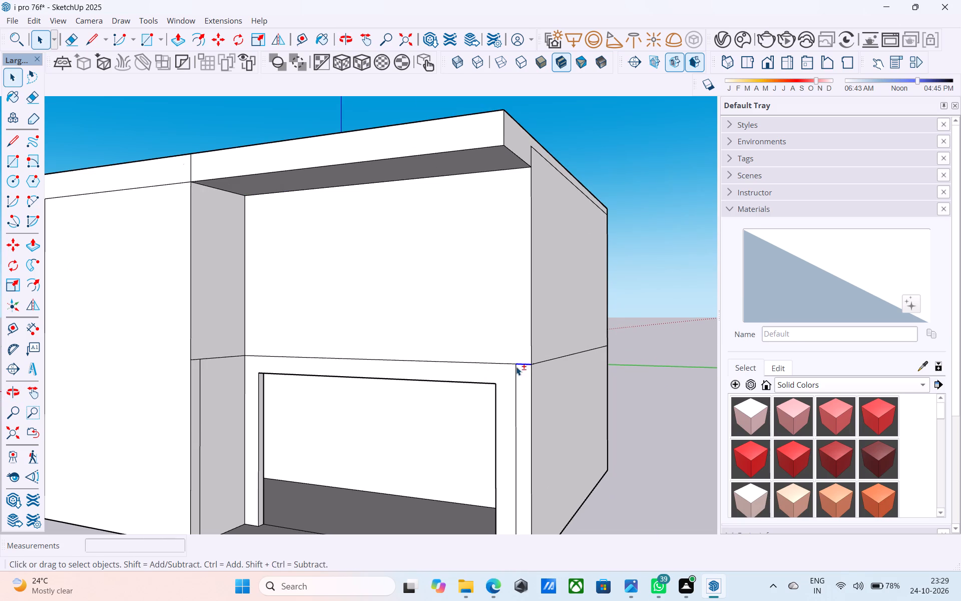
left_click(508, 366, "shift")
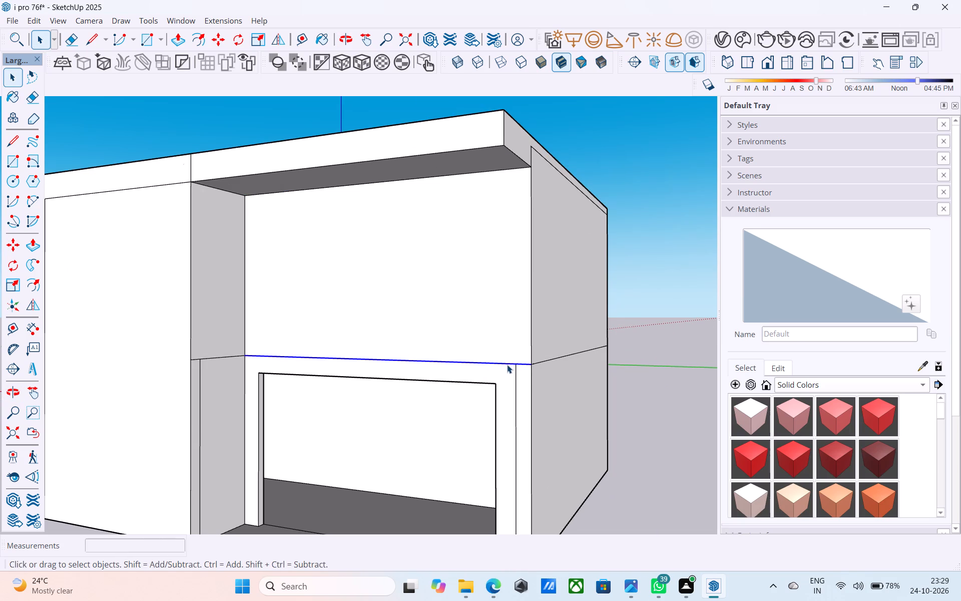
key("m")
left_click(529, 362)
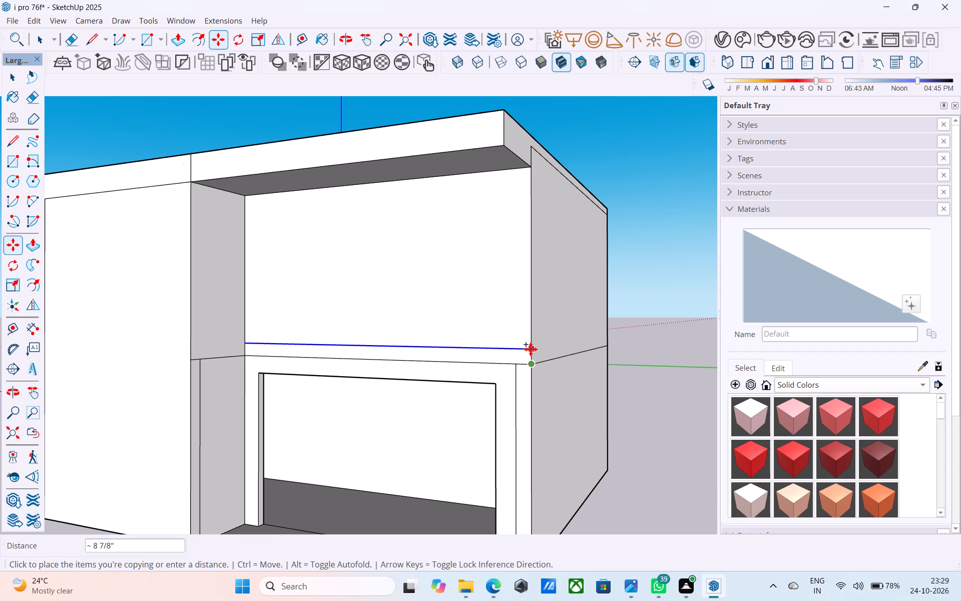
key("6")
key("shift+quotedbl")
key("Return")
key("space")
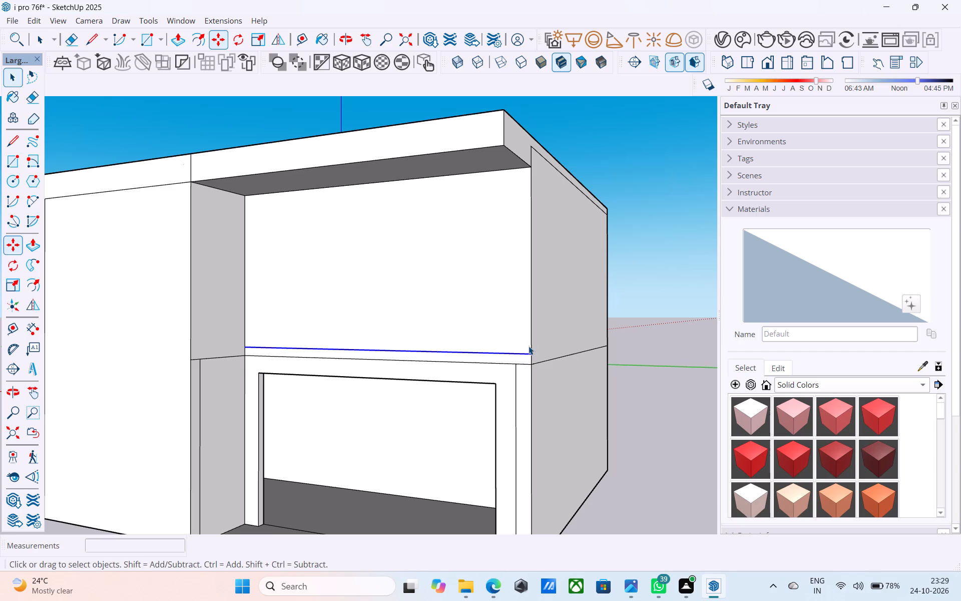
Erase the original floor line above the opening and the vertical line on the outer corner pillar.
scroll(527, 346, "down", 3)
middle_click_drag(526, 346, 553, 339)
scroll(518, 359, "up", 4)
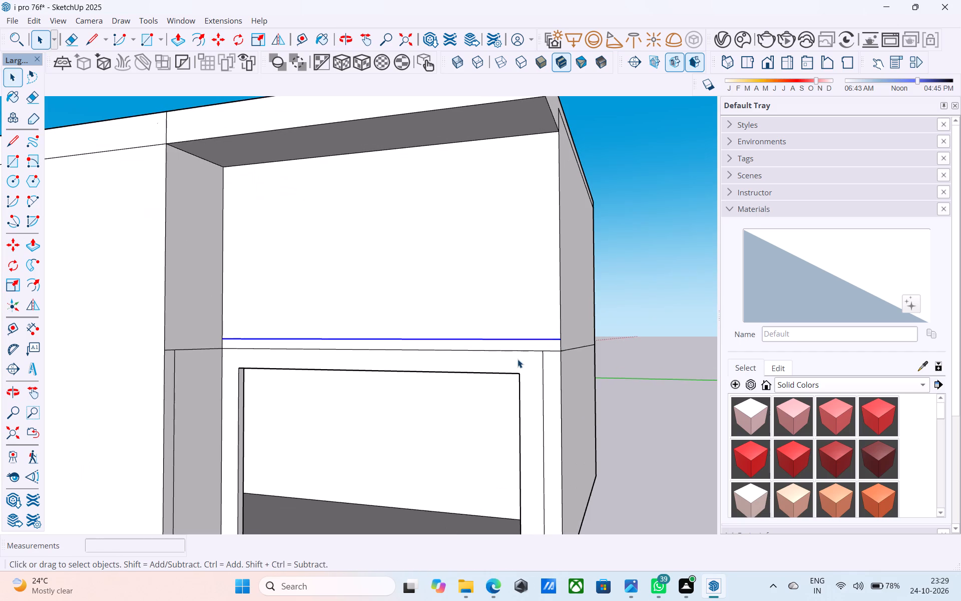
scroll(525, 351, "up", 5)
scroll(530, 344, "down", 3)
middle_click_drag(530, 344, 533, 357)
scroll(535, 358, "up", 1)
key("e")
left_click_drag(536, 360, 535, 362)
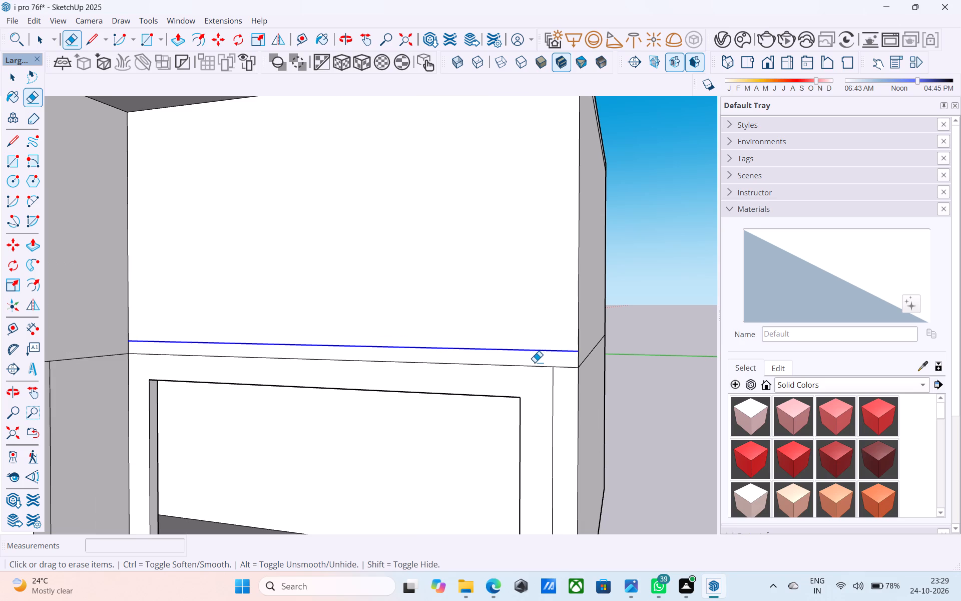
left_click_drag(535, 362, 536, 366)
left_click_drag(556, 363, 547, 369)
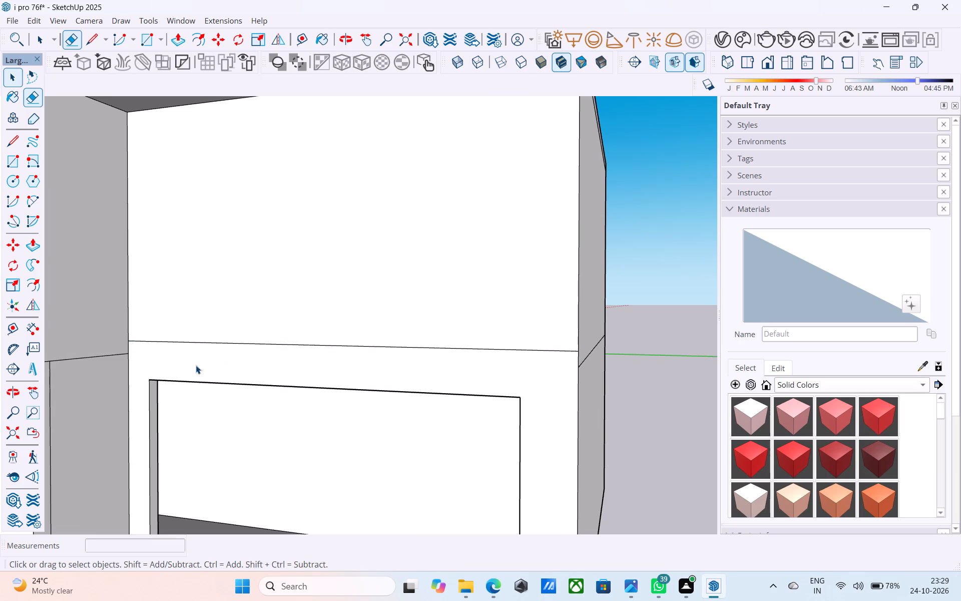
key("space")
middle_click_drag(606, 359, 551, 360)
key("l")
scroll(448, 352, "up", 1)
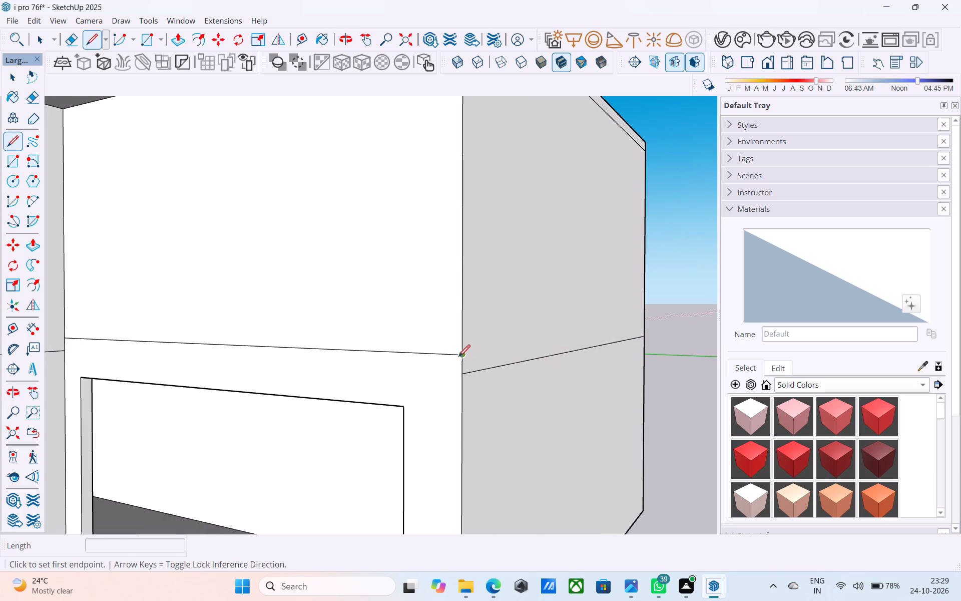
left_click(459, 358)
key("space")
Copy both segments of the raised floor line 1' downward on the front wall above the opening.
left_click(452, 354)
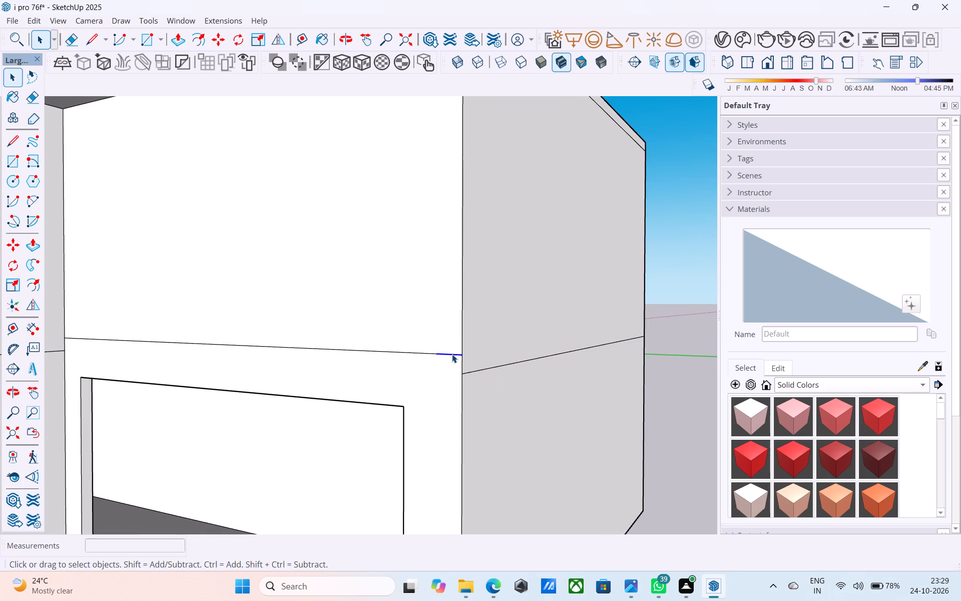
left_click(432, 353, "shift")
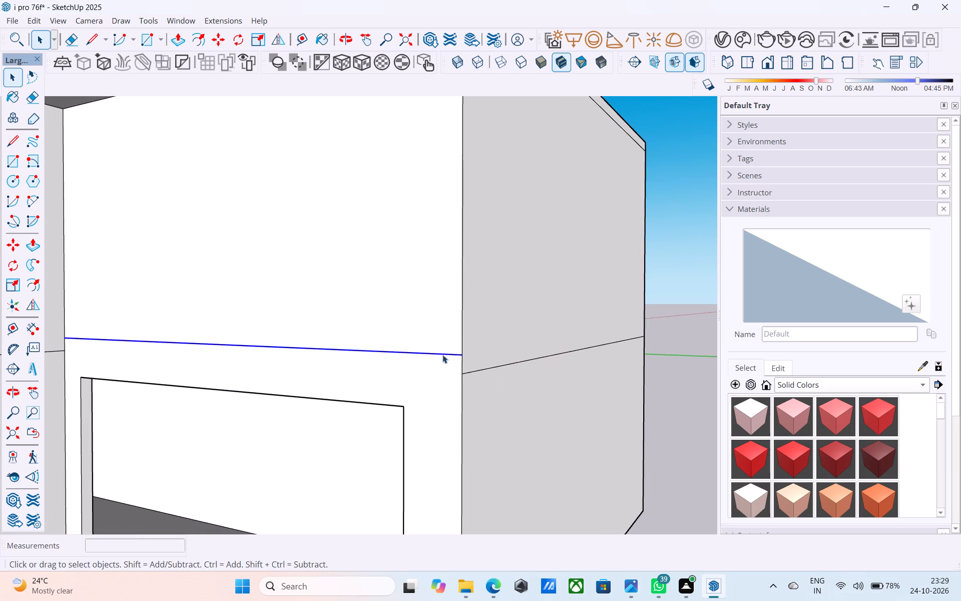
key("m")
left_click(461, 357)
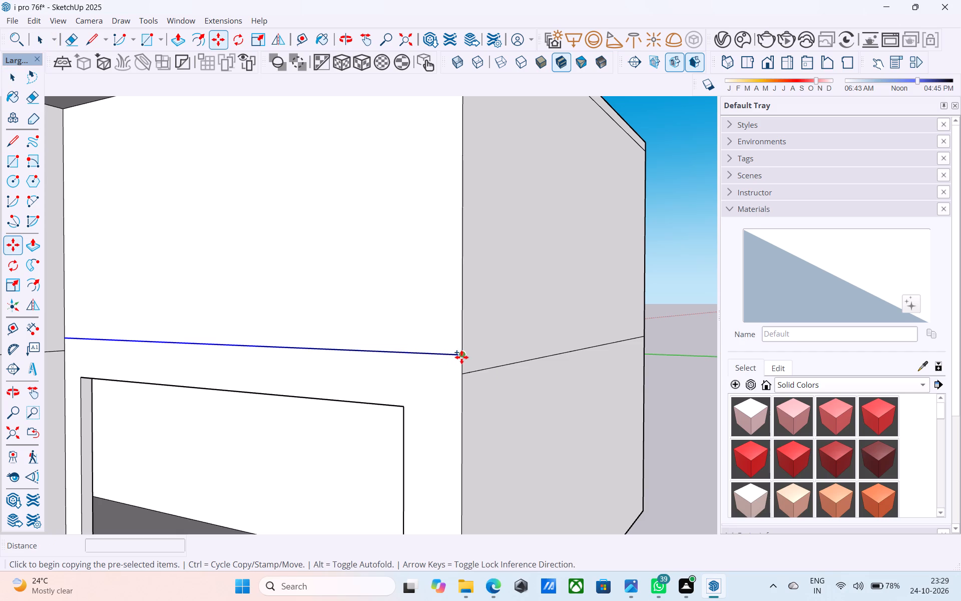
scroll(461, 357, "down", 4)
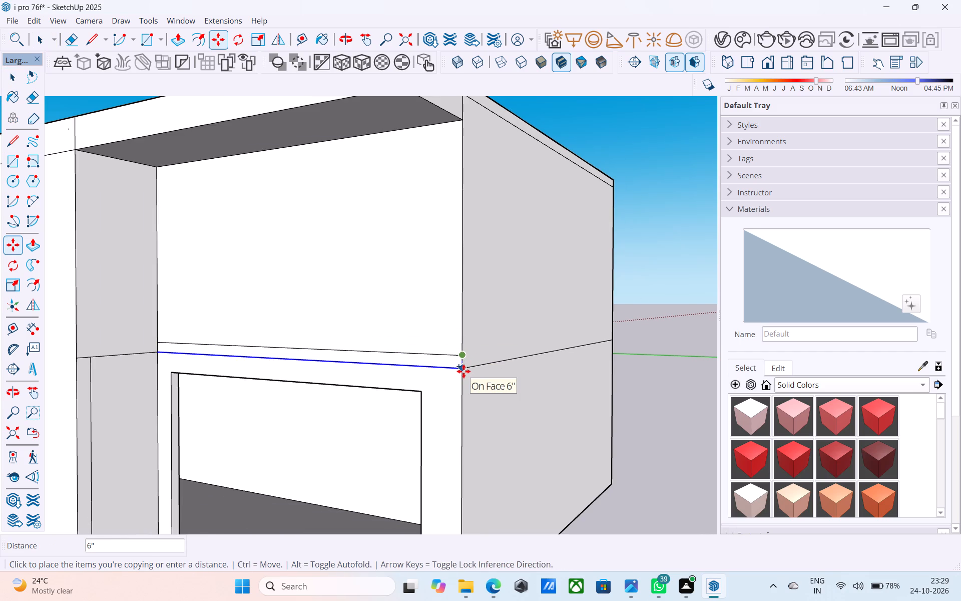
type("1'")
key("Return")
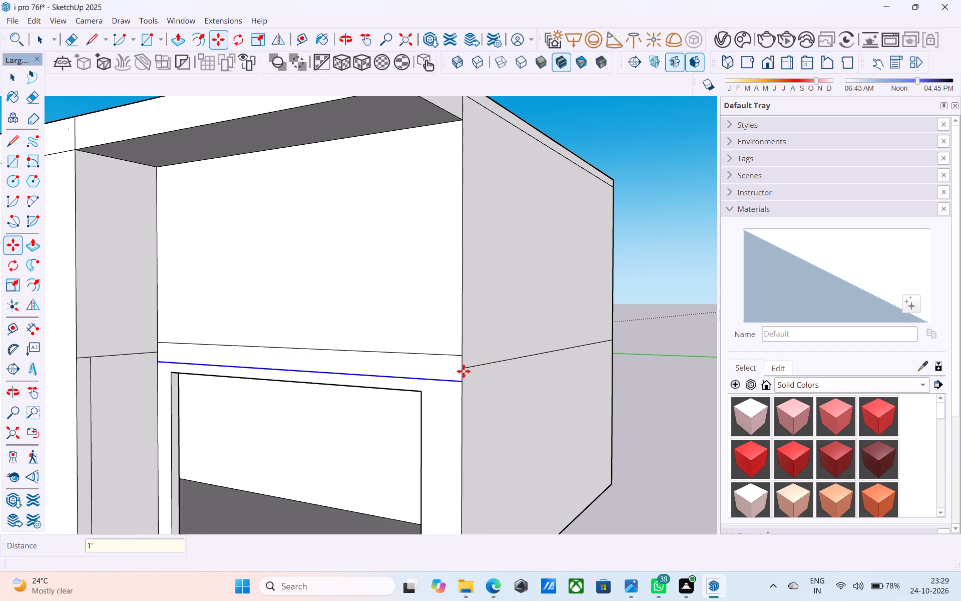
Extrude the 1' band above the ground-floor opening outward 4' and a further 9", flush with the roof beam's front face.
key("space")
scroll(463, 369, "down", 5)
middle_click_drag(463, 369, 555, 381)
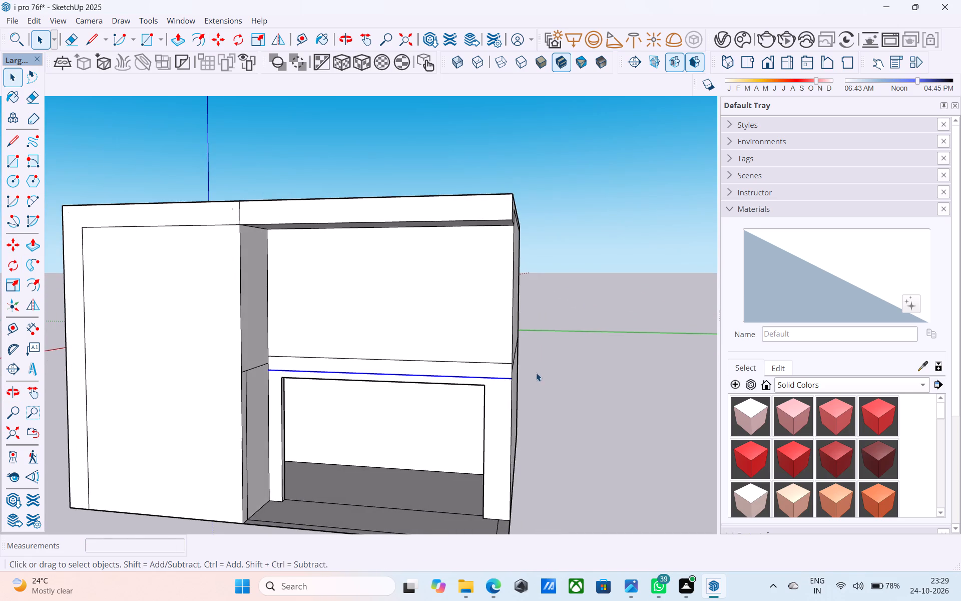
scroll(535, 373, "down", 2)
left_click(468, 370)
key("p")
left_click(468, 369)
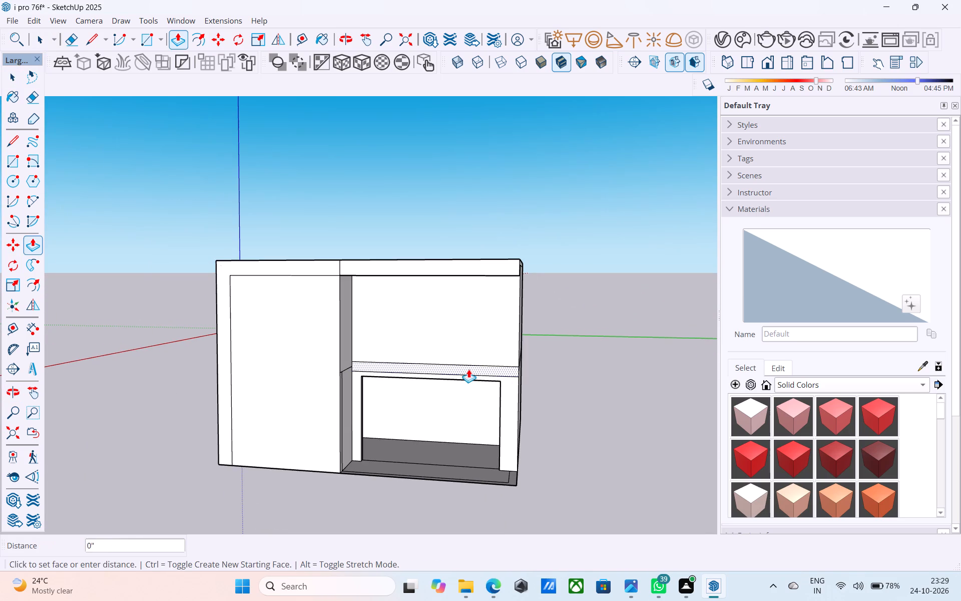
left_click(320, 362)
middle_click_drag(459, 315, 360, 370)
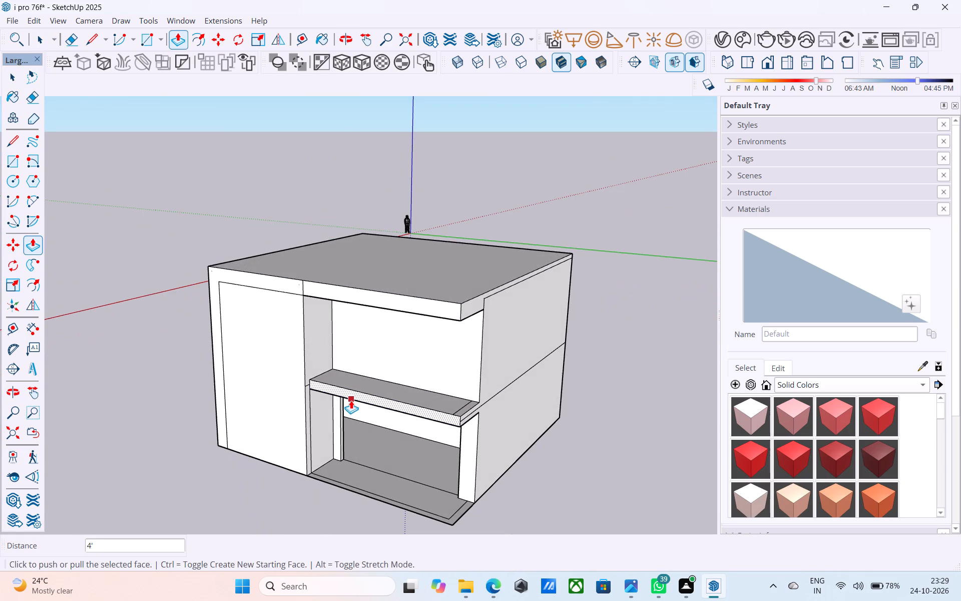
left_click(351, 396)
left_click(357, 293)
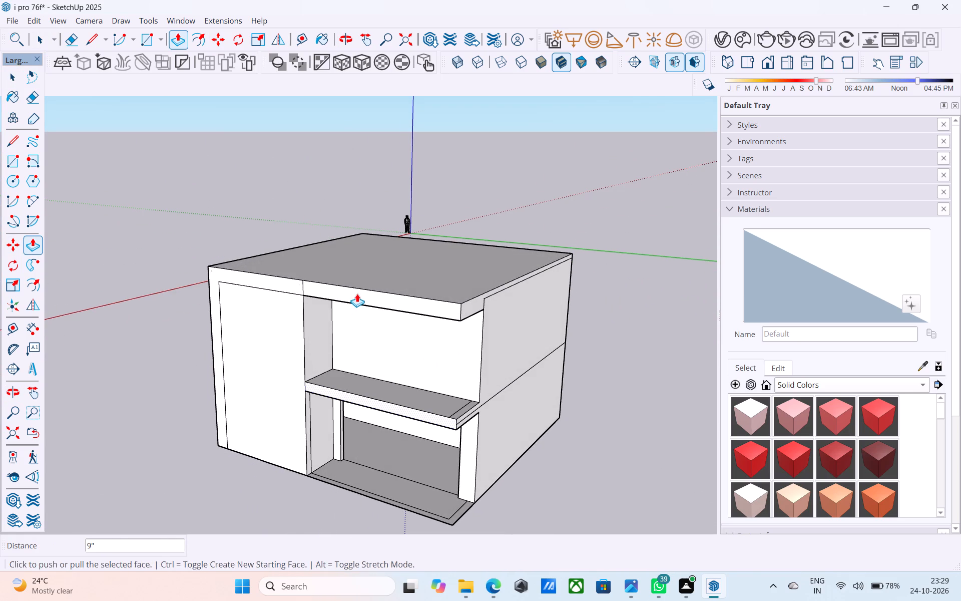
key("space")
Extrude the narrow strip at the projecting slab's outer end upward 9' to the roof beam's underside, forming a side pillar.
middle_click_drag(422, 383, 460, 407)
scroll(473, 411, "up", 3)
middle_click_drag(482, 413, 503, 383)
scroll(498, 397, "up", 1)
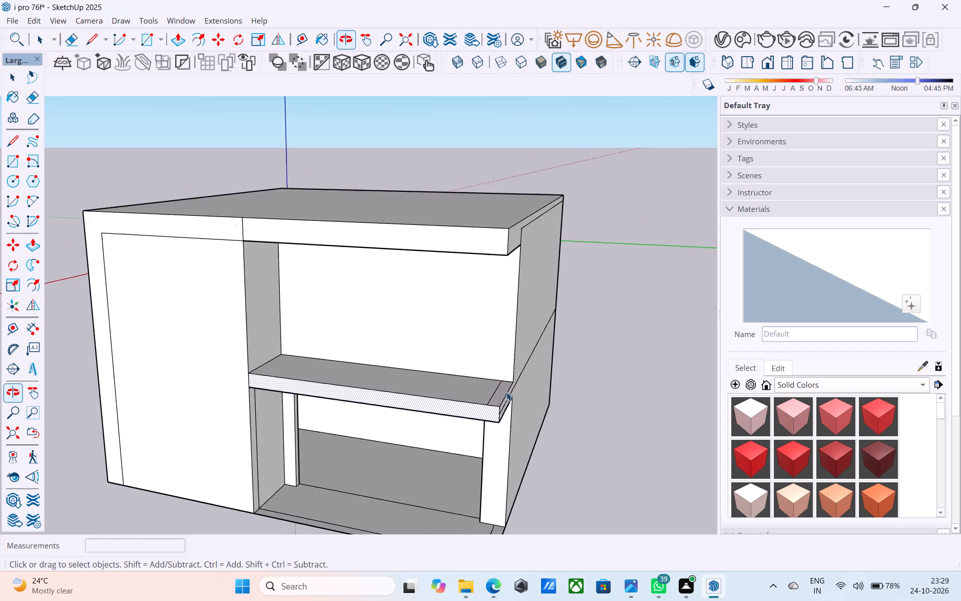
scroll(507, 392, "up", 2)
left_click(504, 391)
key("p")
left_click(503, 387)
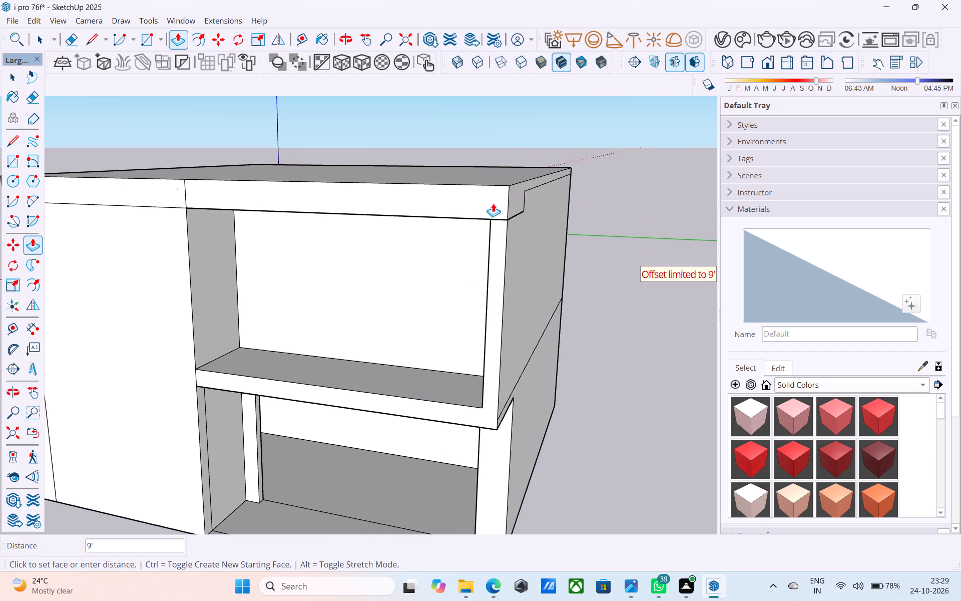
left_click(463, 214)
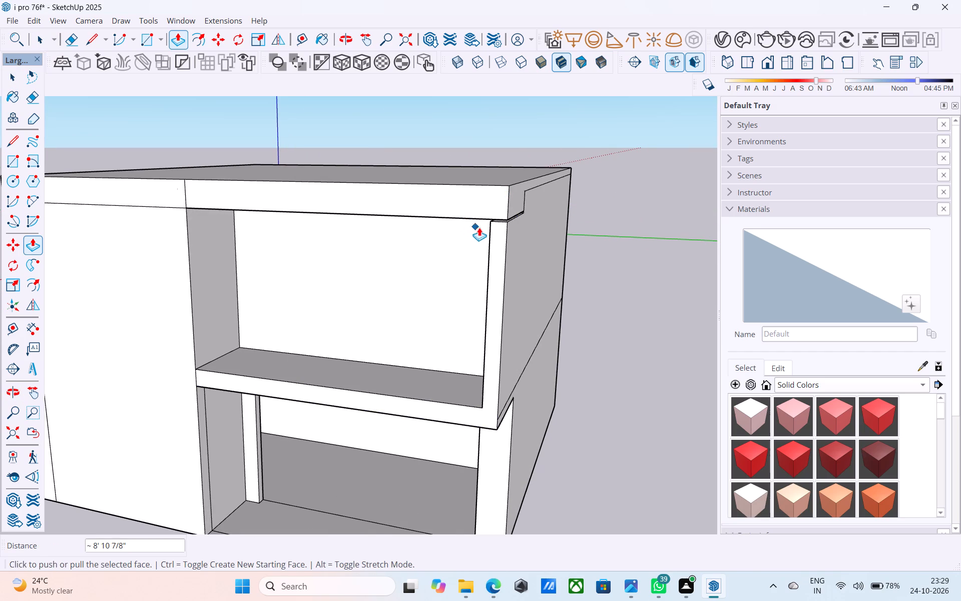
scroll(479, 227, "up", 8)
left_click(501, 218)
left_click(487, 206)
middle_click_drag(488, 204, 494, 164)
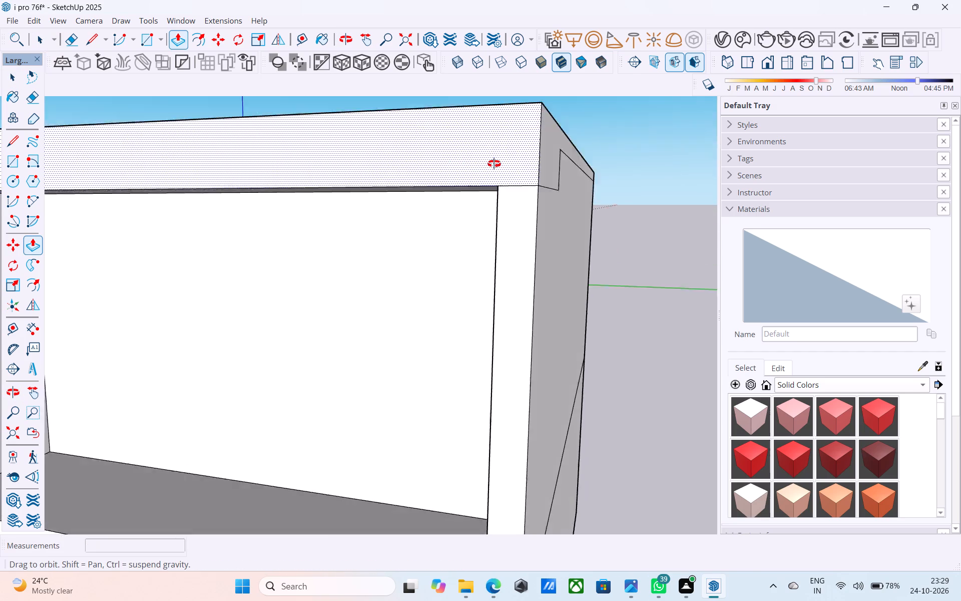
middle_click_drag(494, 164, 512, 118)
key("space")
Erase the joint line between the new side pillar and the roof beam on the front face.
scroll(515, 127, "down", 4)
middle_click_drag(519, 132, 544, 219)
key("e")
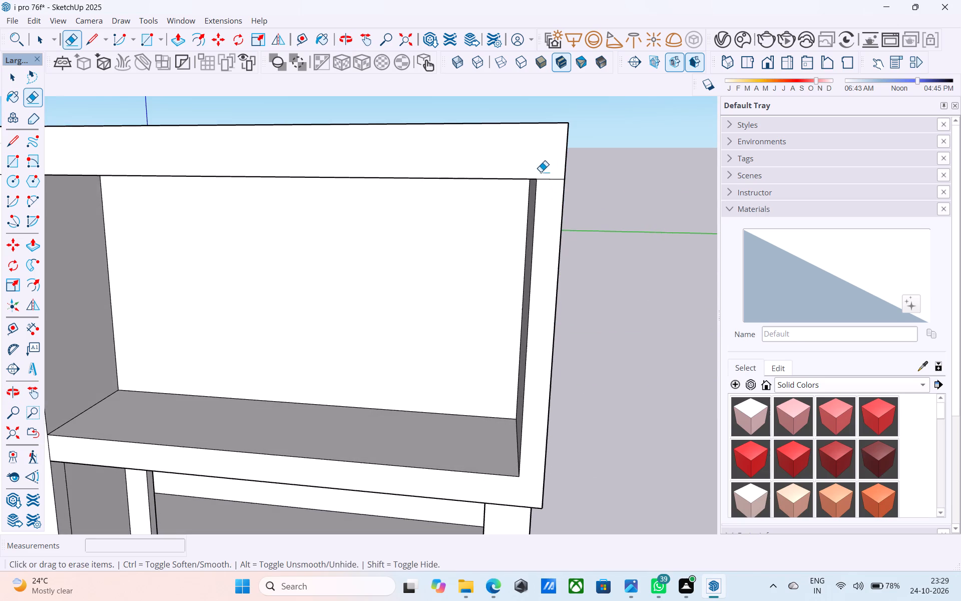
left_click_drag(541, 172, 547, 191)
scroll(547, 192, "down", 2)
middle_click_drag(545, 194, 550, 210)
key("space")
Thicken the upper frame's side pillar by 3" from its inner face.
left_click(502, 231)
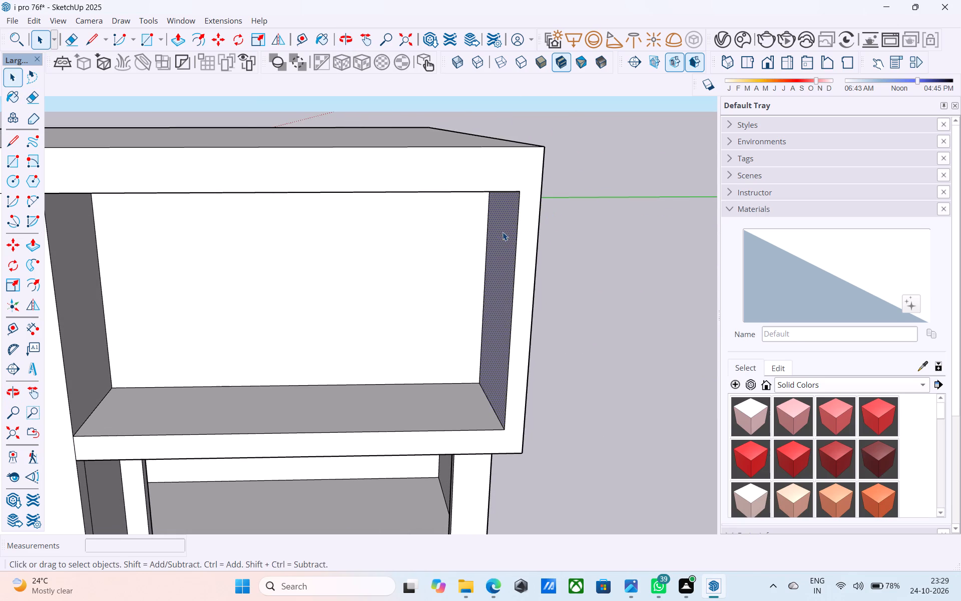
key("p")
left_click(503, 232)
type("3\"")
key("Return")
key("space")
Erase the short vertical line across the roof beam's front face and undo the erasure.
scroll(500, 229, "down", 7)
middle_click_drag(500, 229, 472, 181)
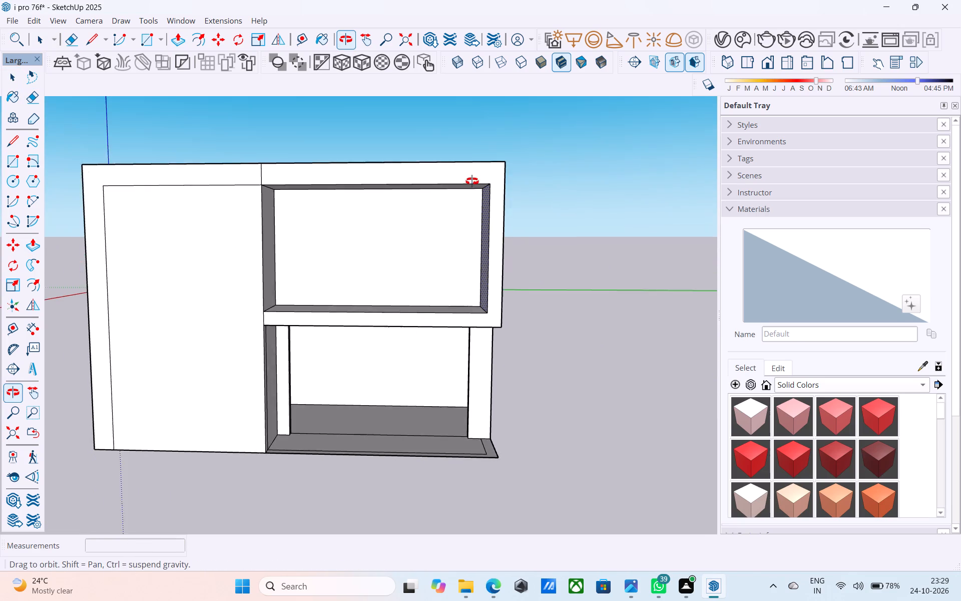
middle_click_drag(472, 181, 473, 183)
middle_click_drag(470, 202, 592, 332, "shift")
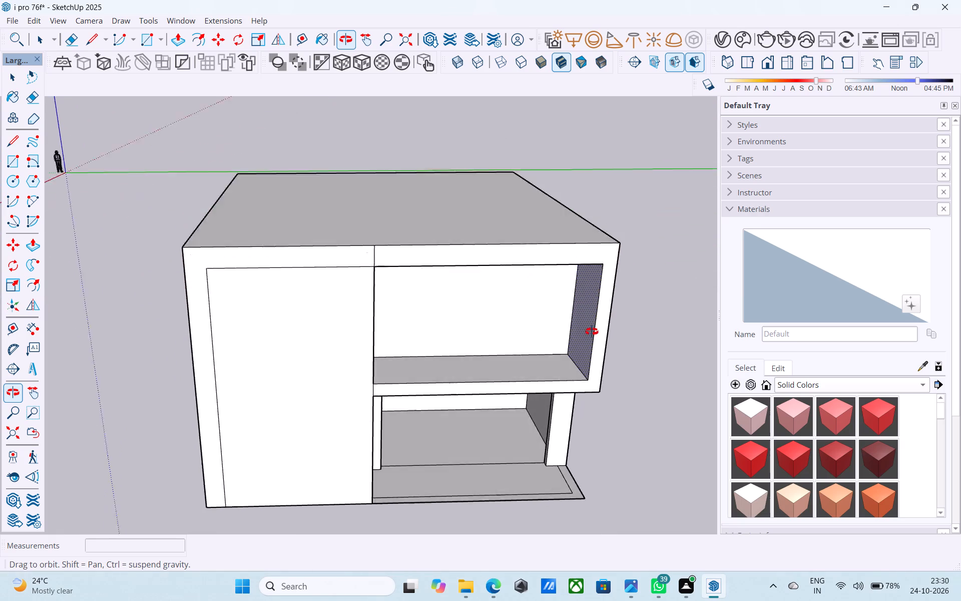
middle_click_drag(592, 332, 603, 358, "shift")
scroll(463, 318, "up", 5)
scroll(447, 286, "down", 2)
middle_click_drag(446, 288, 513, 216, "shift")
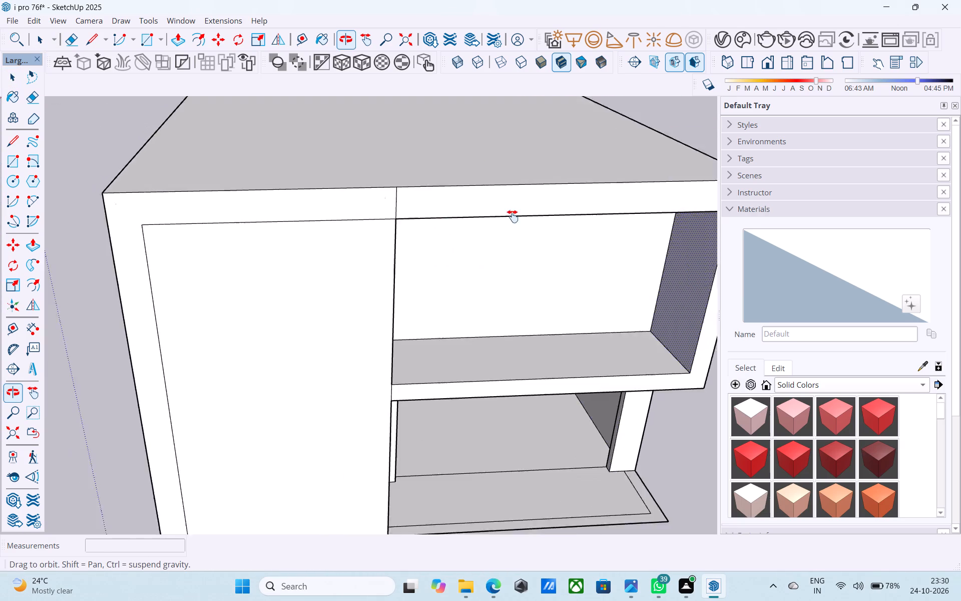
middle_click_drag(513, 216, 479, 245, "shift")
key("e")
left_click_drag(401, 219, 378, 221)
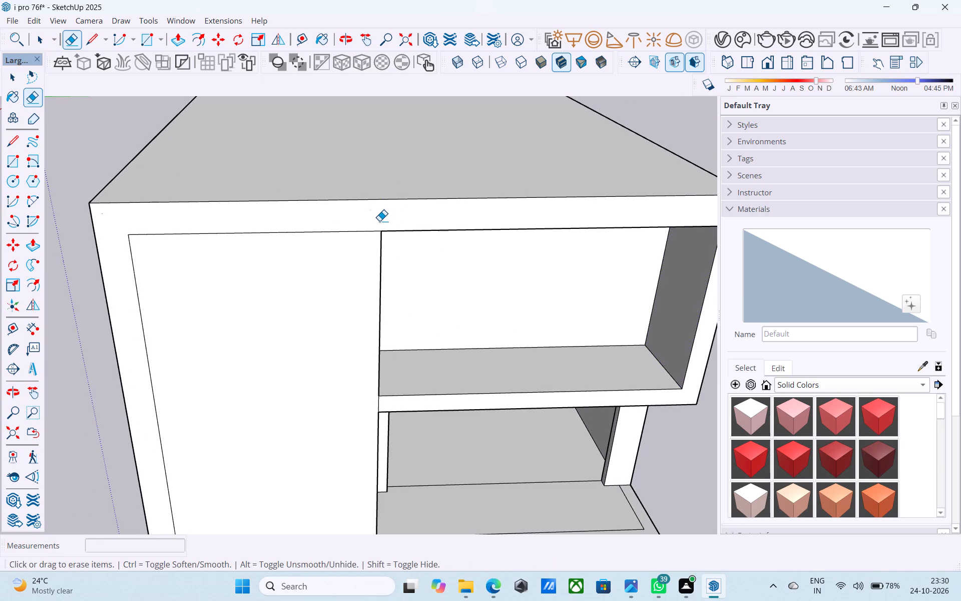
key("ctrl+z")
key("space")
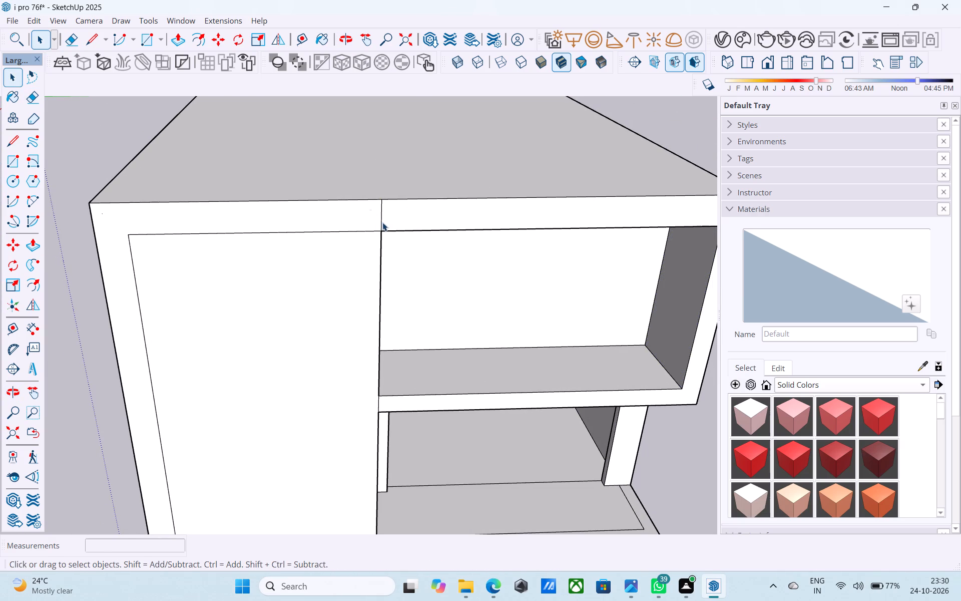
Offset the roof's top face outline 6" inward.
scroll(382, 222, "down", 1)
middle_click_drag(381, 221, 378, 203)
scroll(379, 204, "down", 4)
middle_click_drag(379, 204, 400, 168)
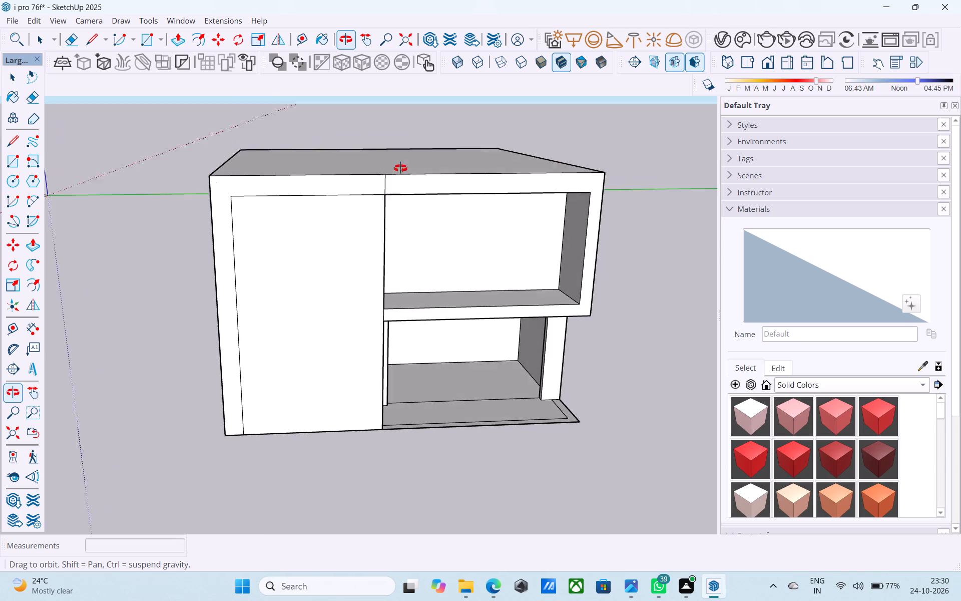
middle_click_drag(400, 168, 403, 168)
middle_click_drag(401, 171, 432, 249)
left_click(331, 197)
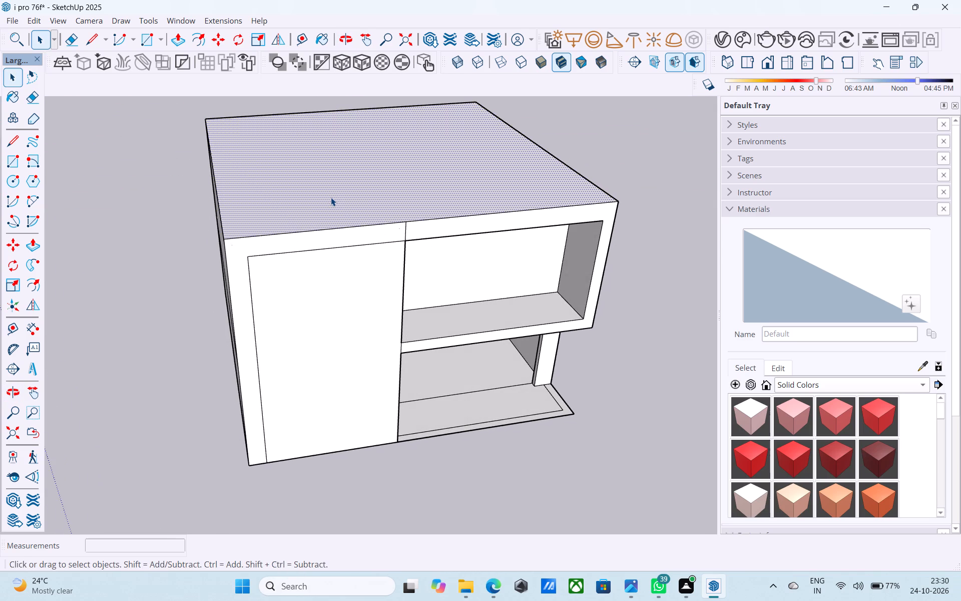
middle_click(331, 197)
key("f")
left_click(331, 198)
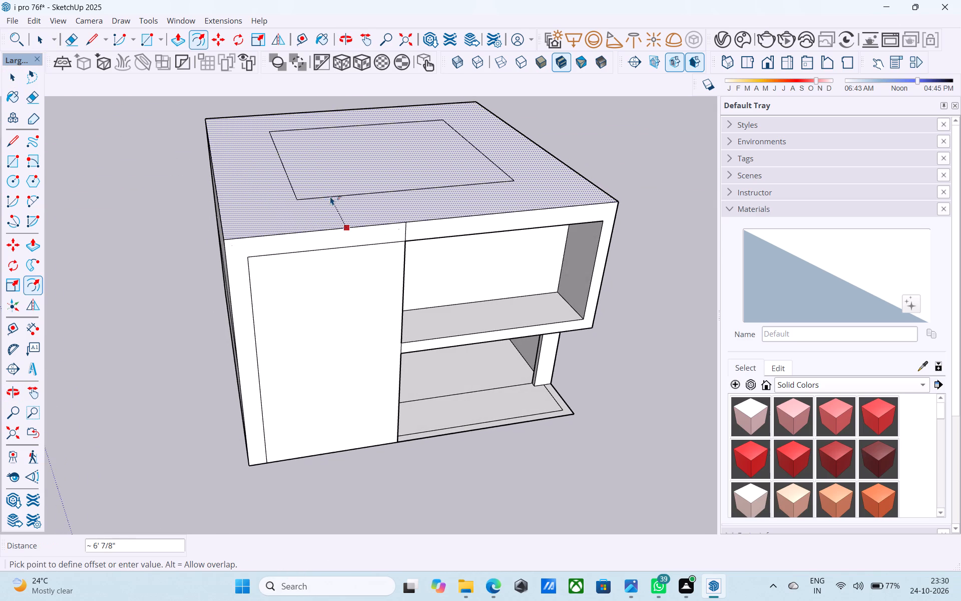
key("6")
key("shift+quotedbl")
key("Return")
key("space")
Extrude the 6" rim around the roof upward 3' to form a parapet.
scroll(234, 240, "up", 5)
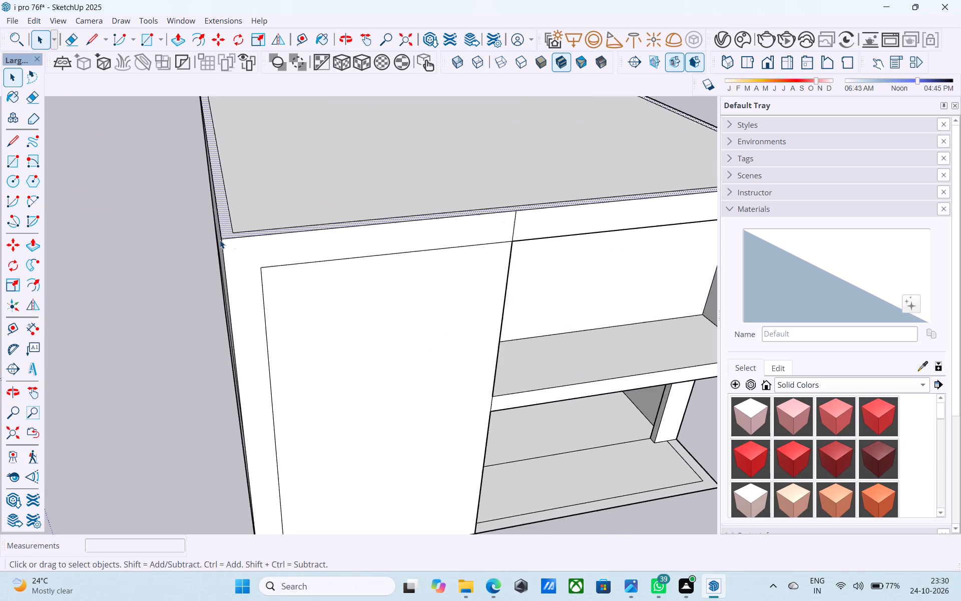
scroll(220, 240, "up", 1)
left_click(225, 229)
key("p")
left_click(225, 229)
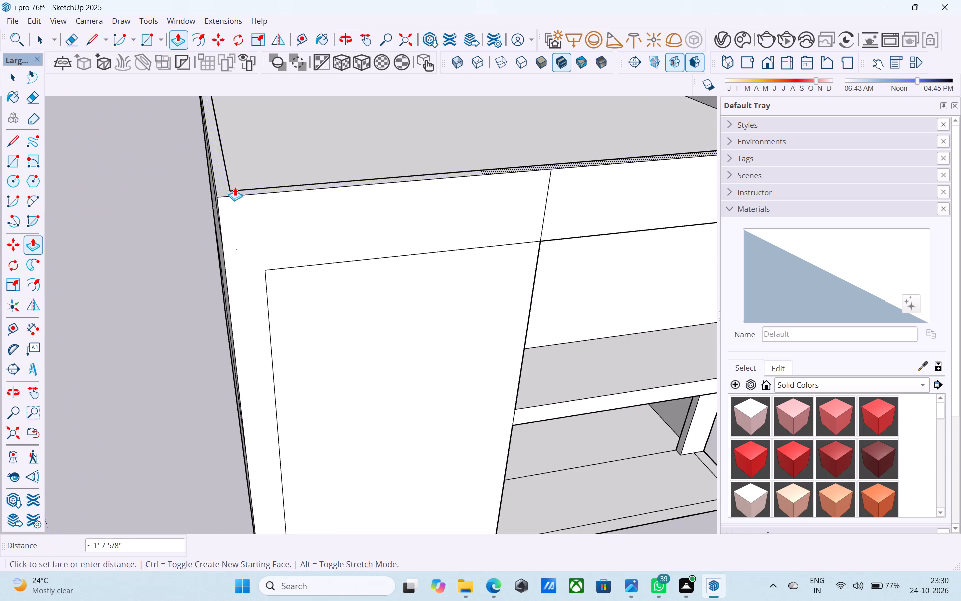
type("3'")
key("Return")
key("space")
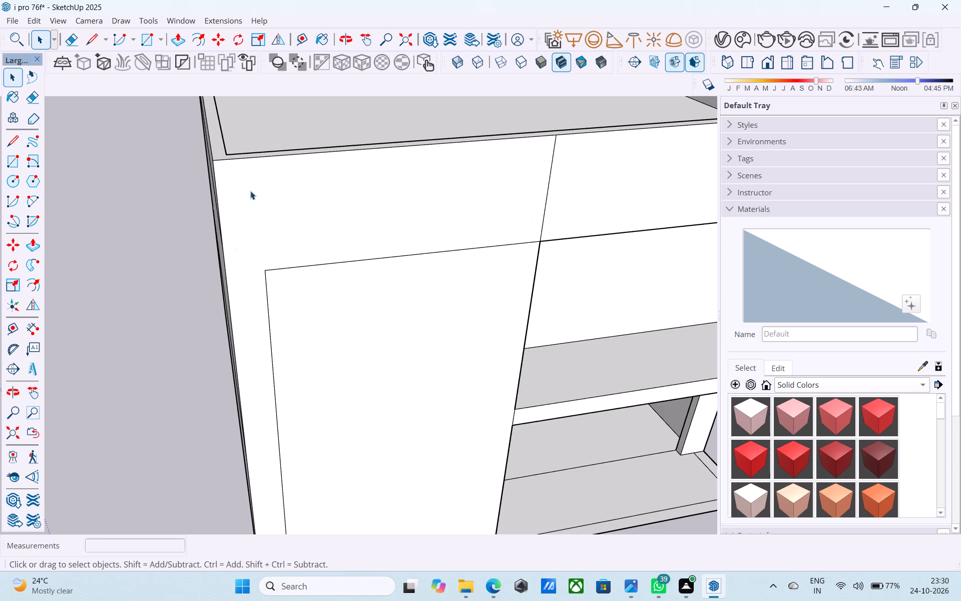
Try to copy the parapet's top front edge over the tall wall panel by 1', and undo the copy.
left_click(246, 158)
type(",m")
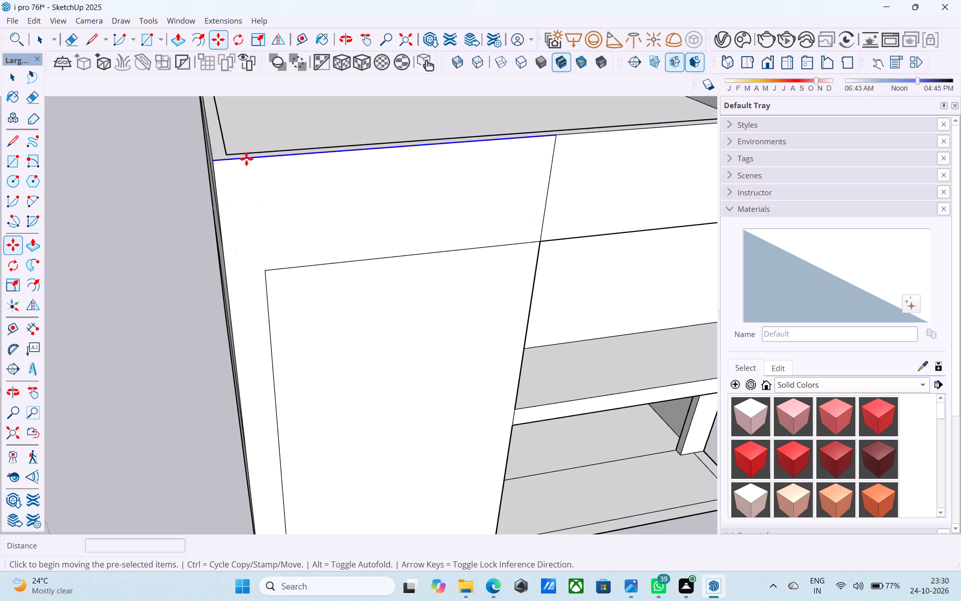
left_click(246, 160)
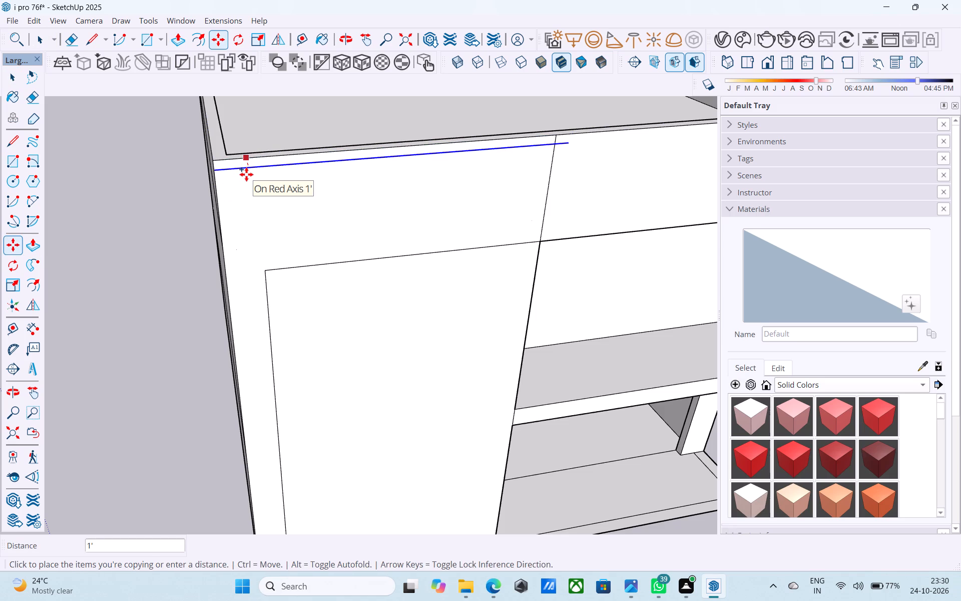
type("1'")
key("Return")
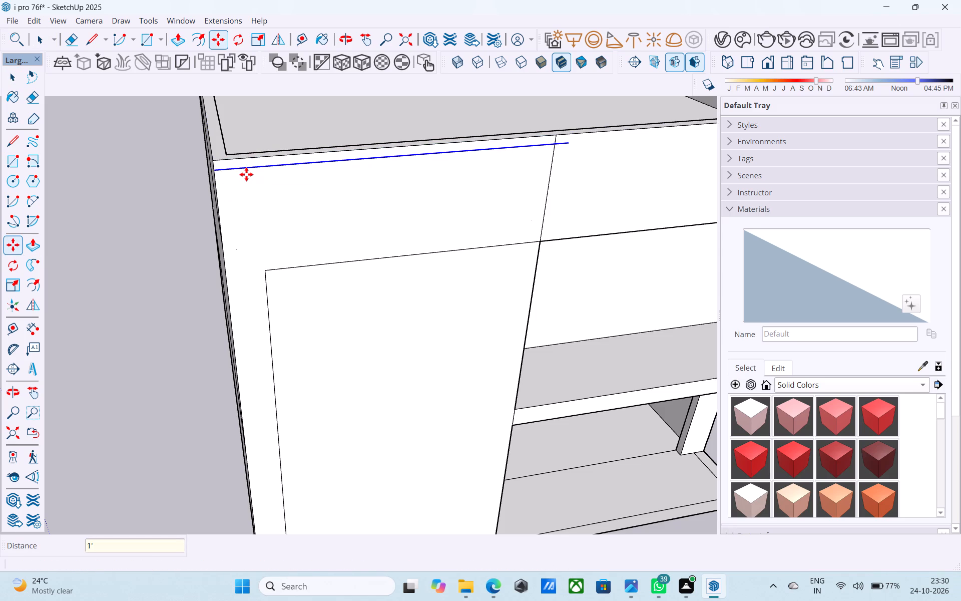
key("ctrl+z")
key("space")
Copy the parapet's top front edge above the tall wall panel 1' downward on the front face.
left_click(243, 162)
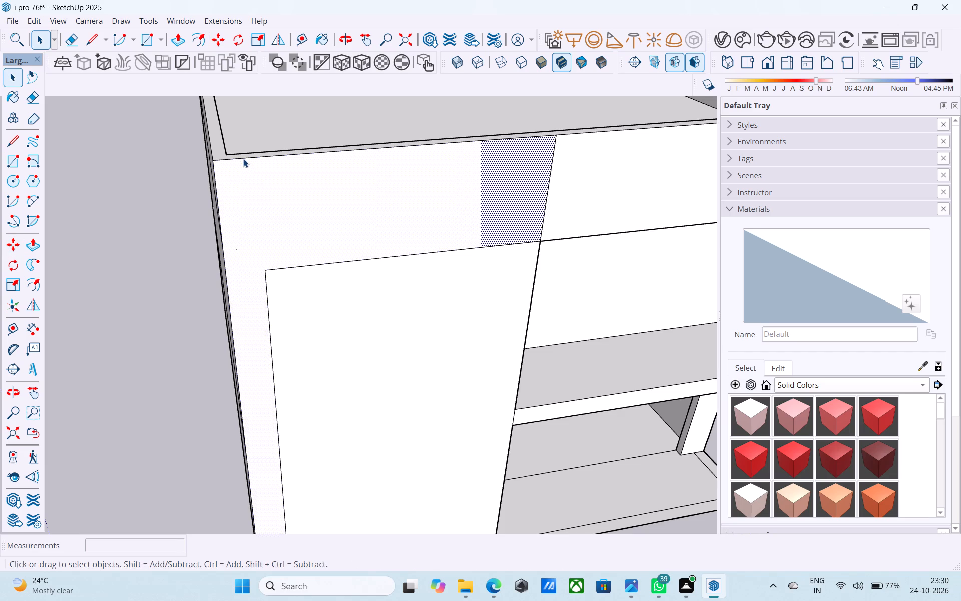
left_click(243, 158)
key("m")
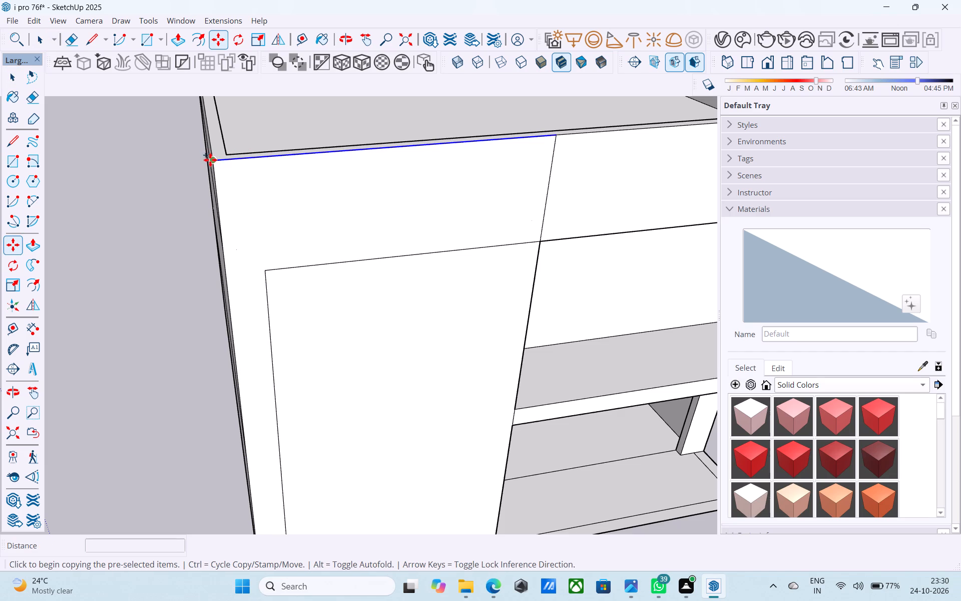
left_click(211, 160)
type("1'")
key("Return")
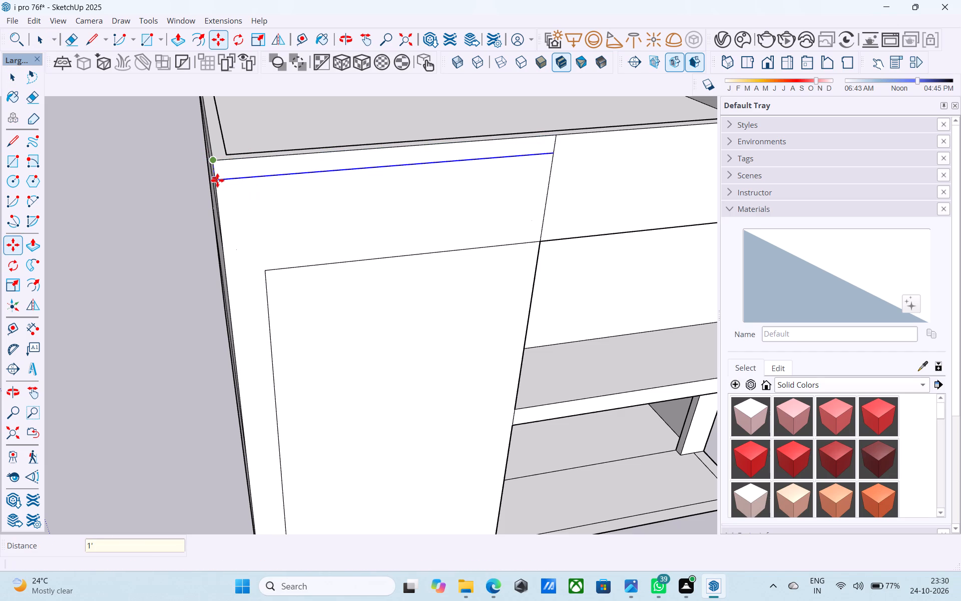
key("space")
Copy the new line a further 6" downward and erase the line it was copied from.
middle_click_drag(217, 180, 227, 177)
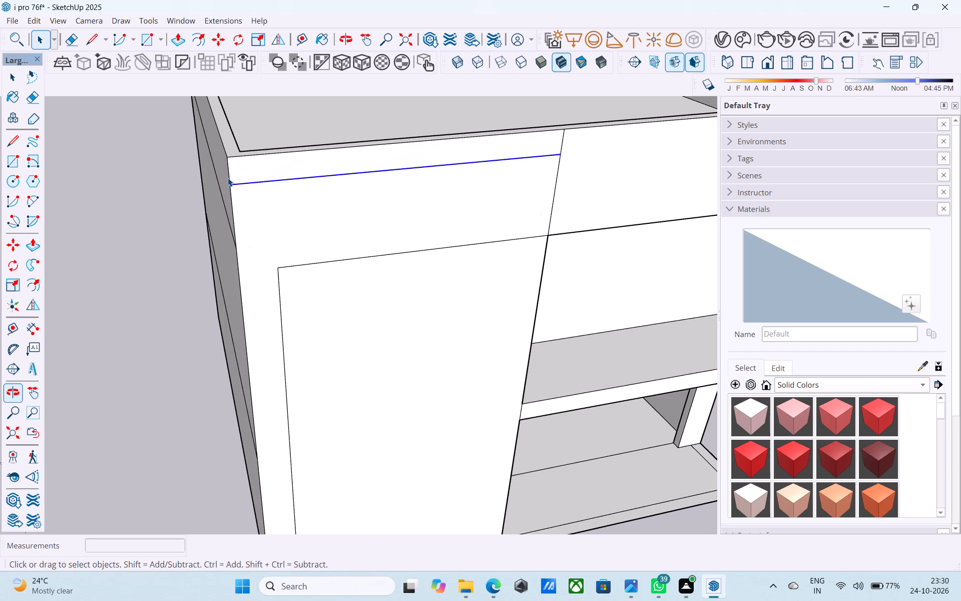
key("m")
scroll(230, 182, "up", 2, "ctrl")
left_click(232, 185)
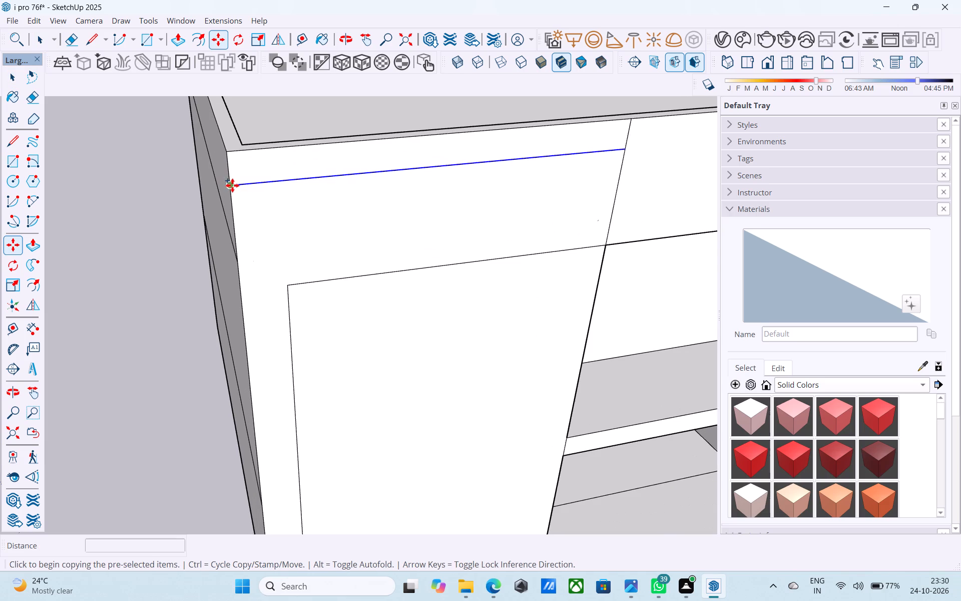
type("6\"")
key("Return")
key("space")
key("e")
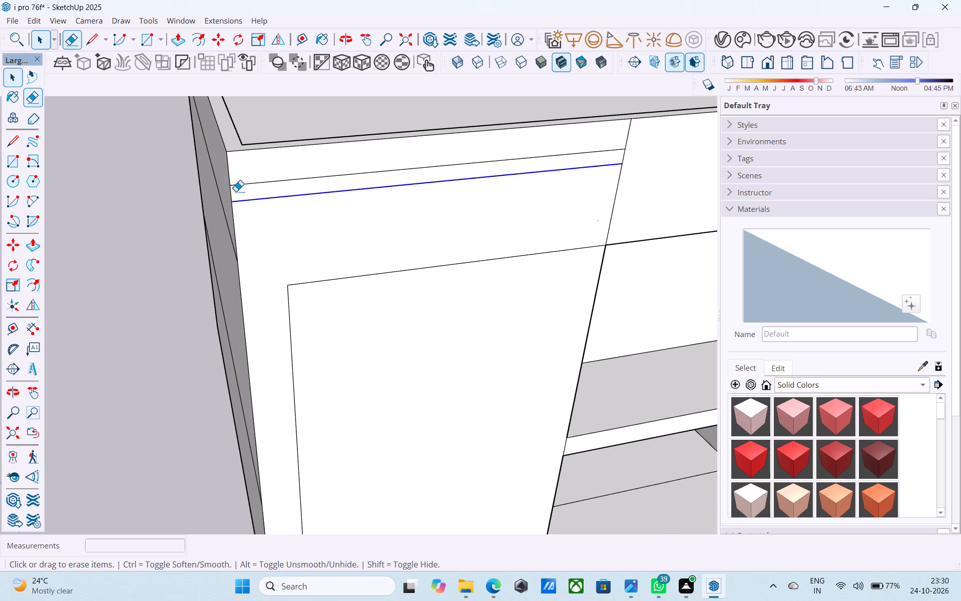
left_click_drag(256, 182, 257, 187)
key("space")
Draw a vertical line from the tall panel's upper outer corner up to the new horizontal line.
key("l")
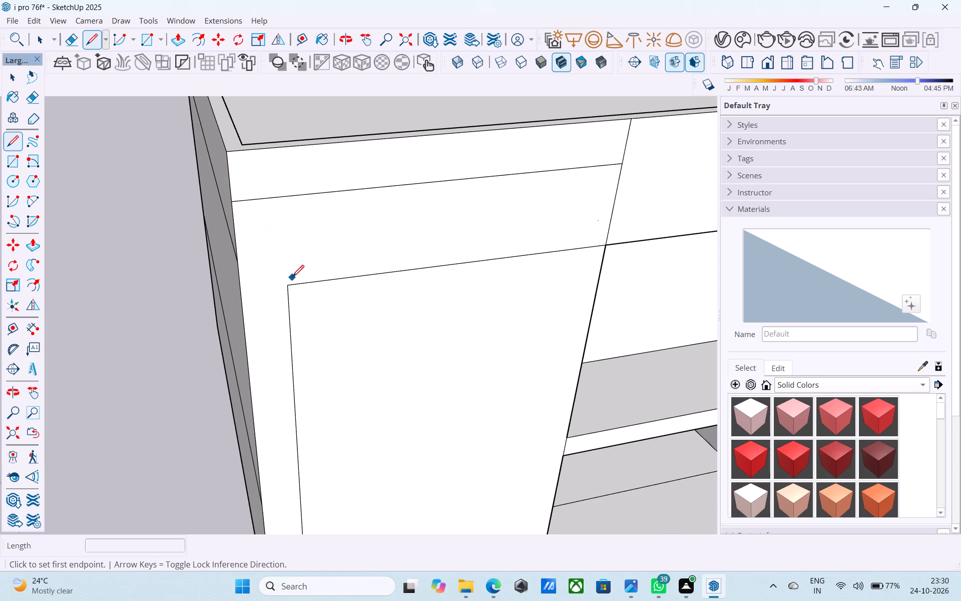
left_click(288, 283)
left_click(281, 200)
key("space")
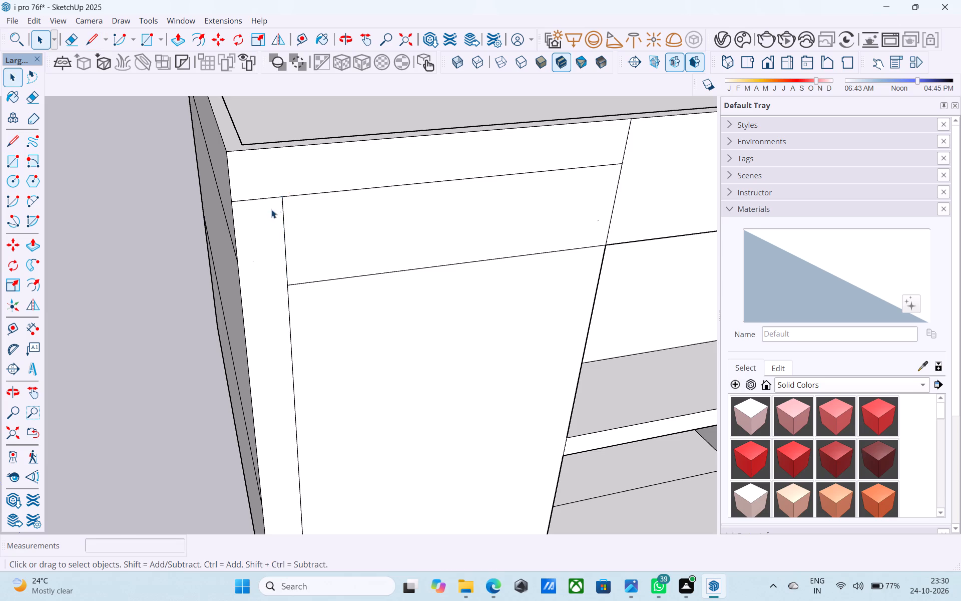
Erase the short horizontal segment outside the extended panel outline and the panel's former top line.
key("e")
left_click_drag(265, 213, 260, 164)
key("space")
scroll(257, 206, "down", 5)
middle_click_drag(257, 206, 245, 185)
scroll(299, 219, "down", 3)
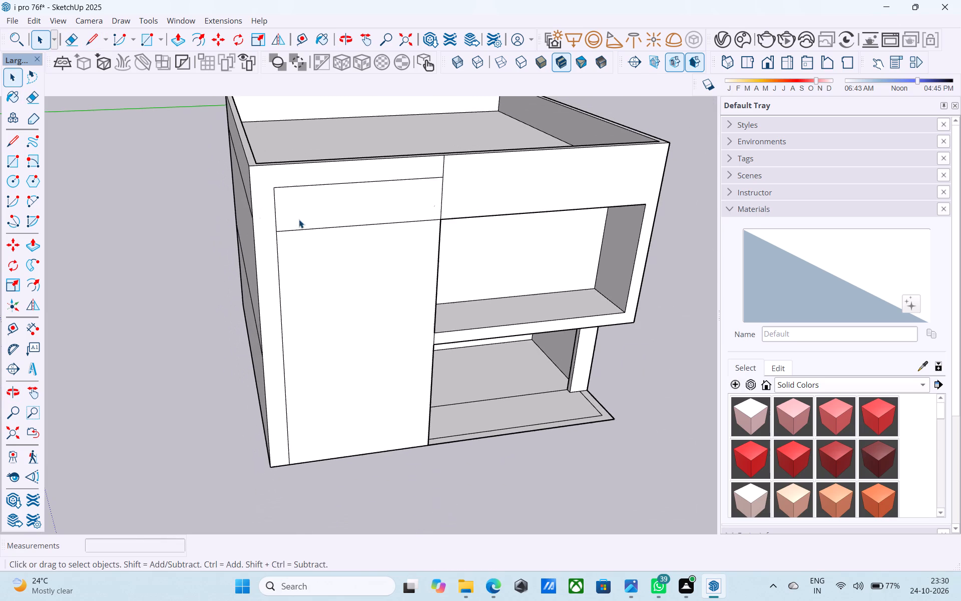
key("e")
left_click_drag(308, 228, 315, 245)
Copy the upper-floor opening's top edge 1.5' upward on the front face.
scroll(315, 241, "down", 1)
middle_click_drag(313, 239, 299, 212)
middle_click_drag(318, 222, 271, 218)
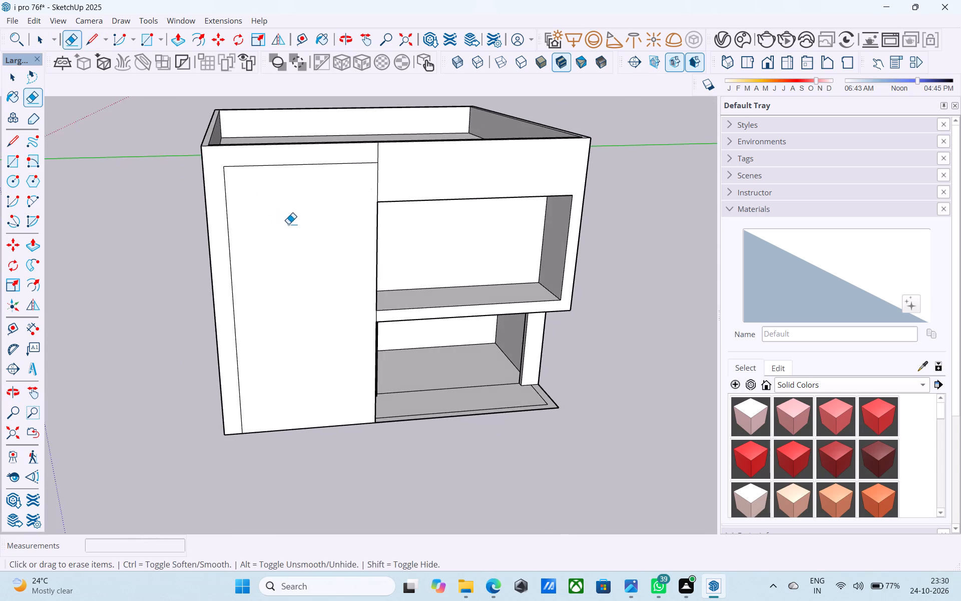
key("space")
scroll(396, 197, "up", 5)
left_click(380, 203)
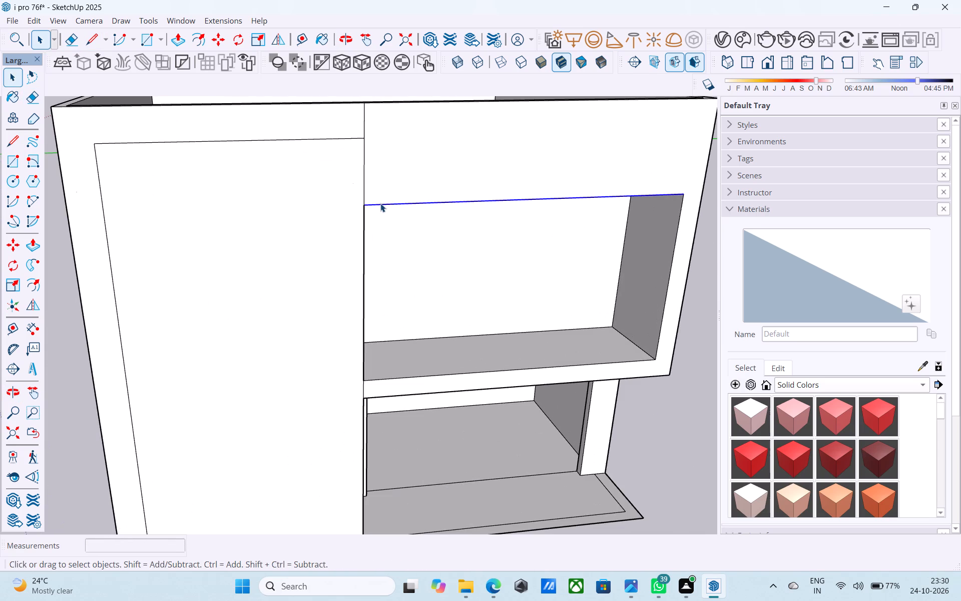
key("m")
left_click(365, 204)
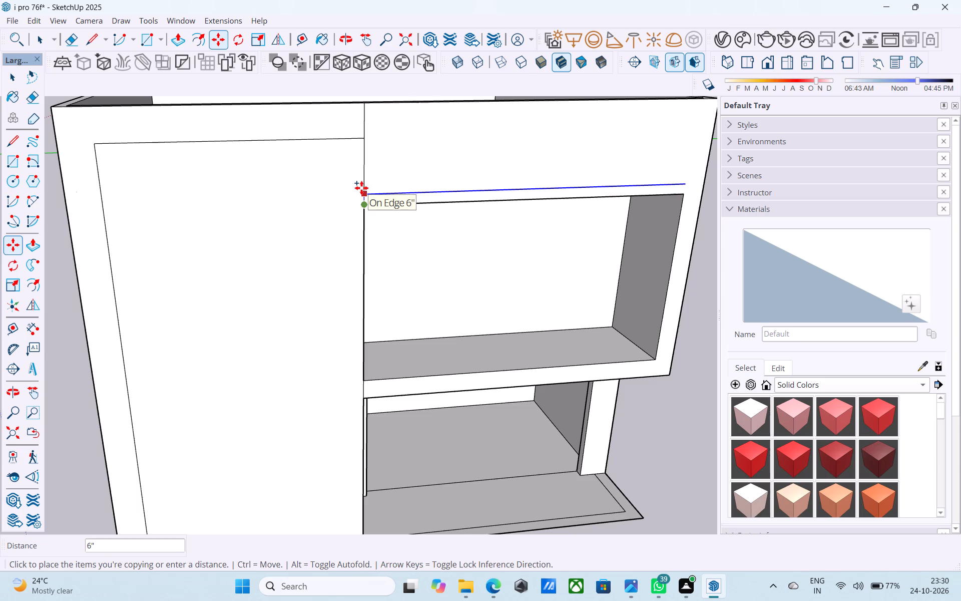
key("1")
type(".5'")
key("Return")
key("space")
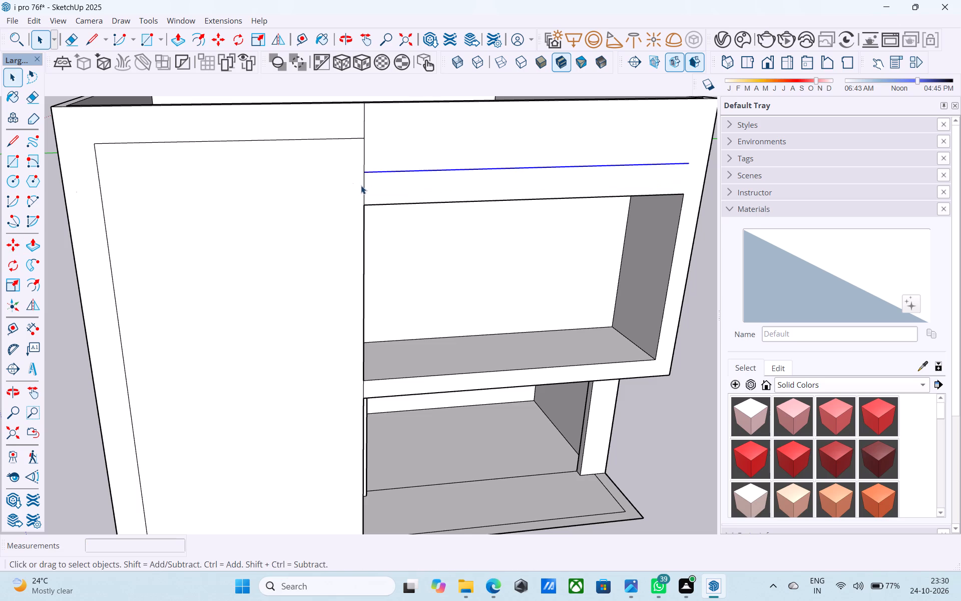
Move the copied line above the upper opening 6" downward.
scroll(361, 185, "down", 5)
middle_click_drag(406, 174, 264, 123)
middle_click_drag(443, 170, 430, 166)
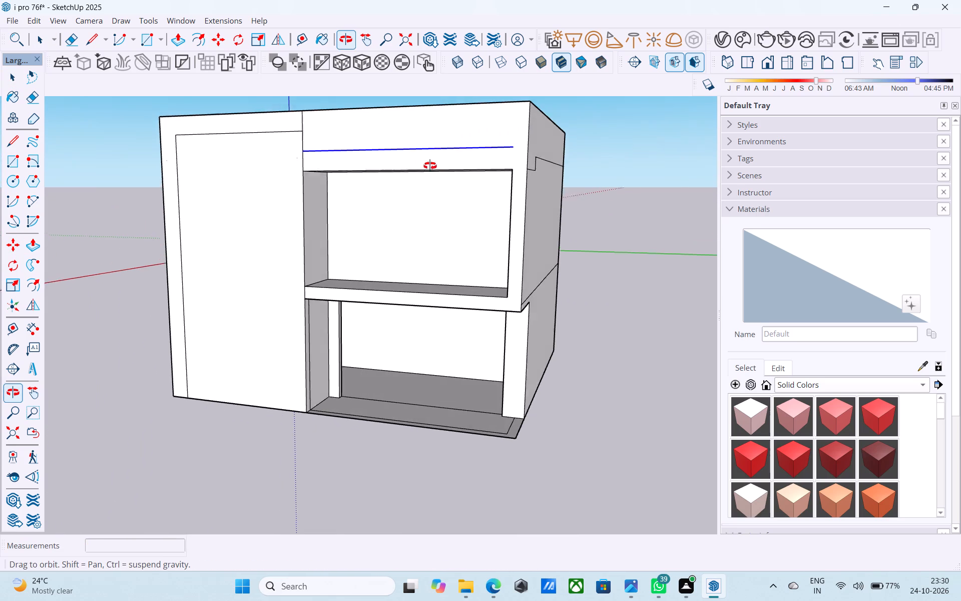
middle_click_drag(430, 166, 399, 203)
scroll(399, 203, "up", 3)
scroll(522, 167, "down", 1)
middle_click_drag(521, 167, 503, 165)
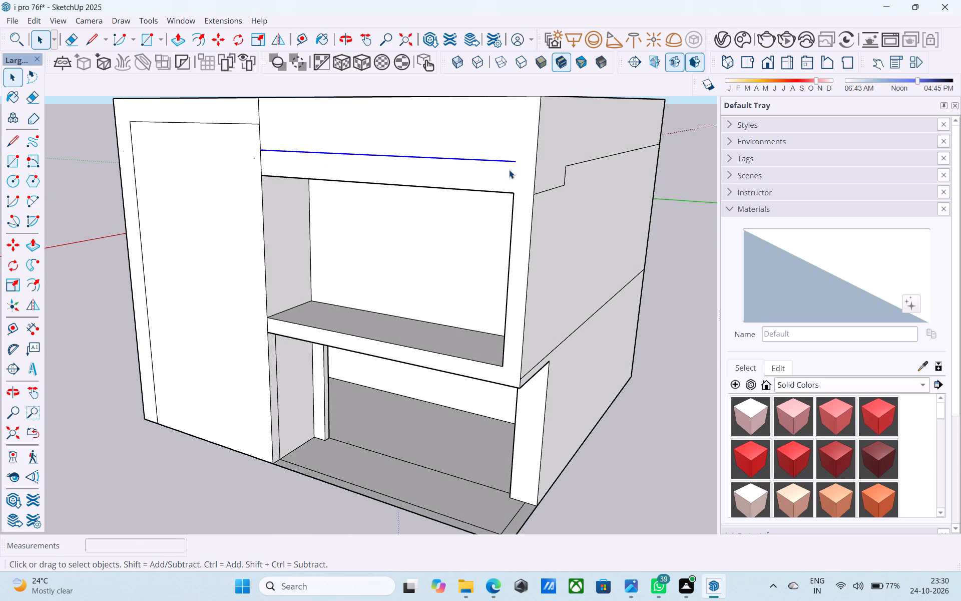
type("1'")
key("Return")
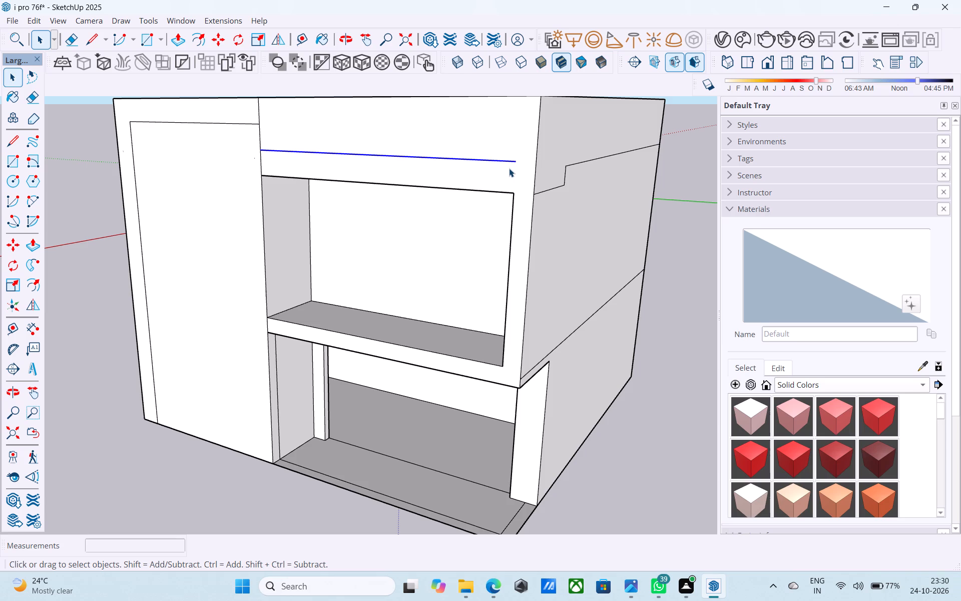
key("space")
key("m")
left_click(512, 159)
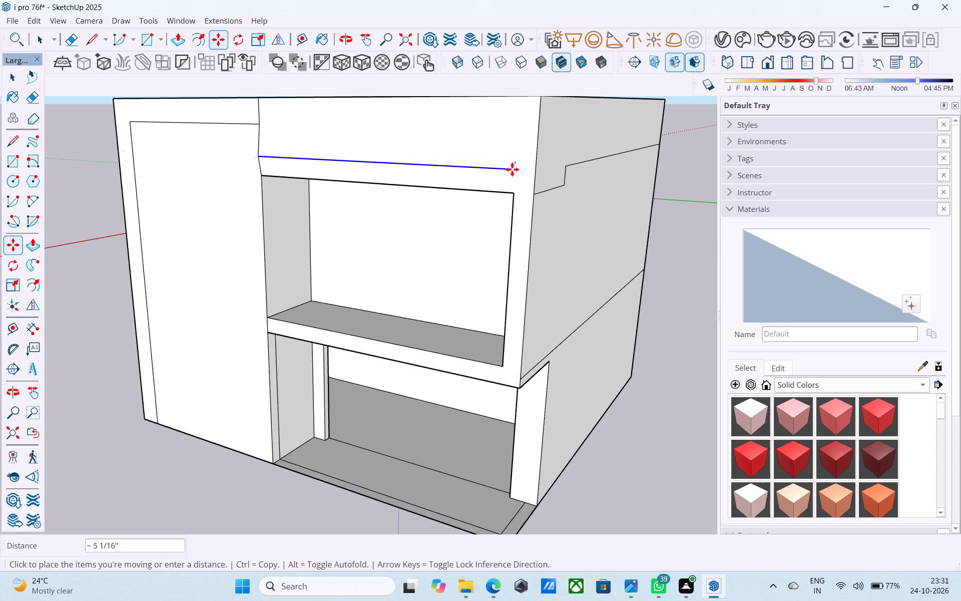
scroll(518, 174, "up", 4)
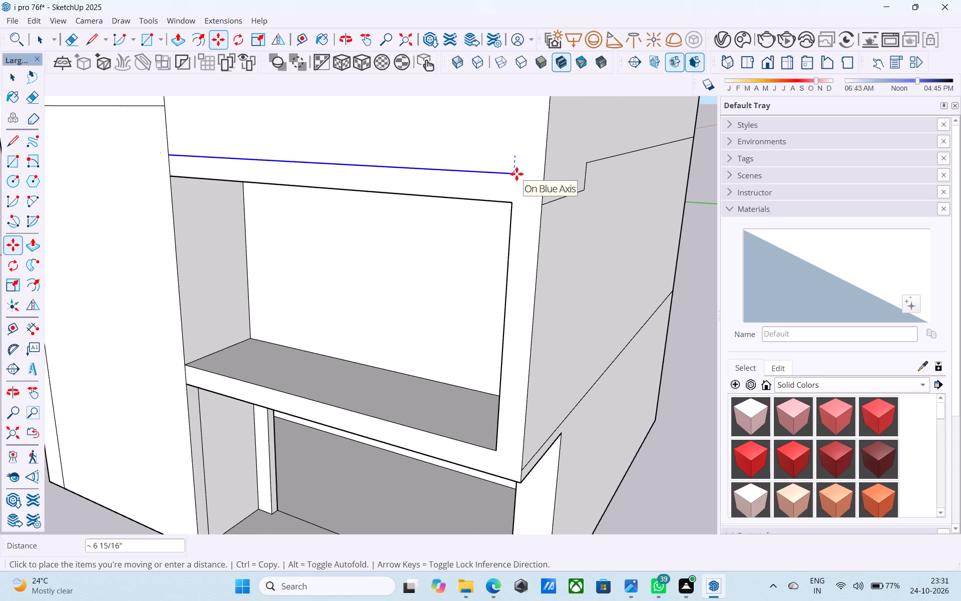
type("6\"")
key("Return")
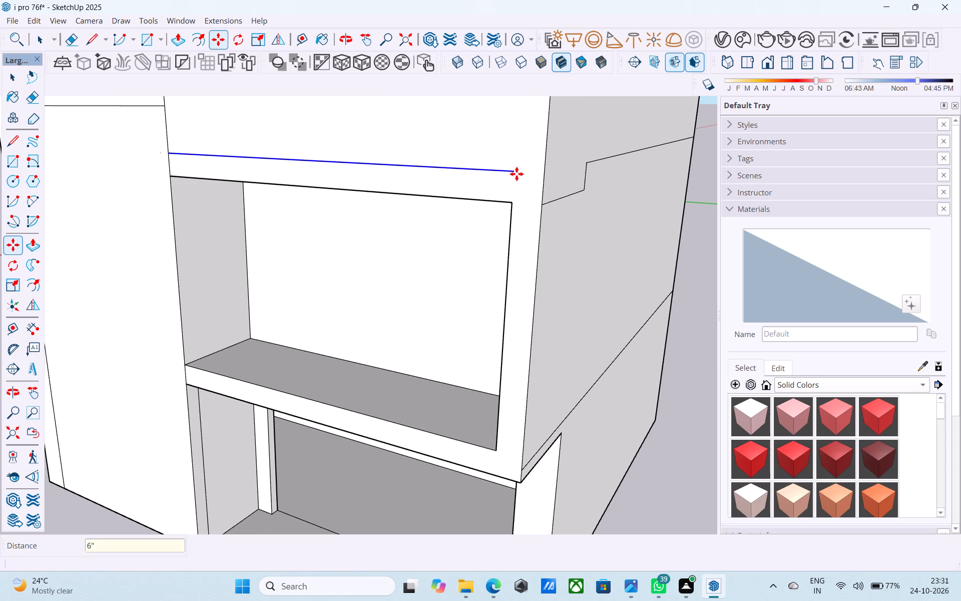
Draw a short line from the copied line's outer end to the front face's outer corner edge.
key("l")
left_click(516, 173)
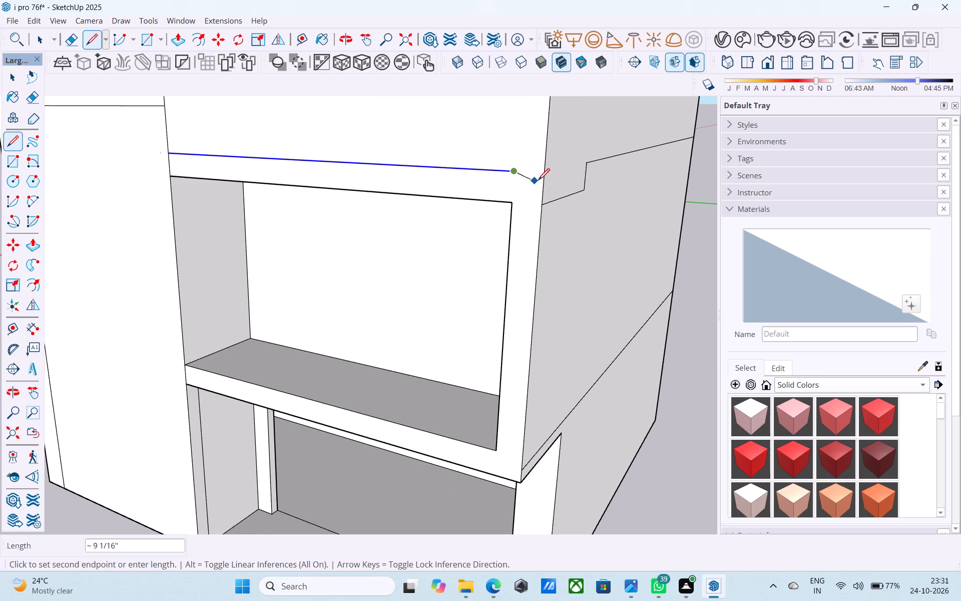
left_click(543, 177)
key("space")
scroll(538, 178, "down", 5)
middle_click_drag(537, 179, 576, 183)
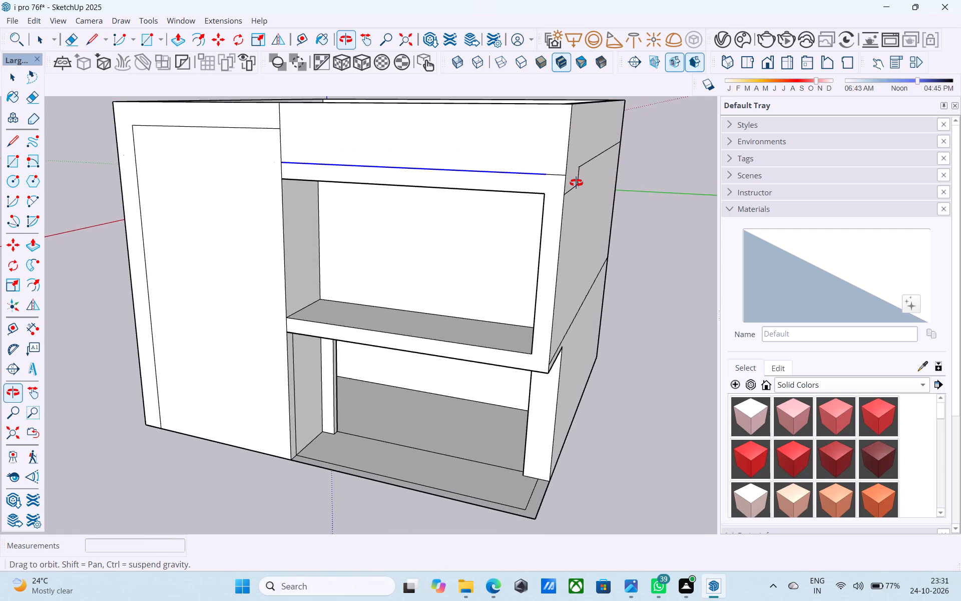
middle_click_drag(576, 183, 585, 178)
Push/Pull the frame face around the upper opening 6" outward.
left_click(333, 171)
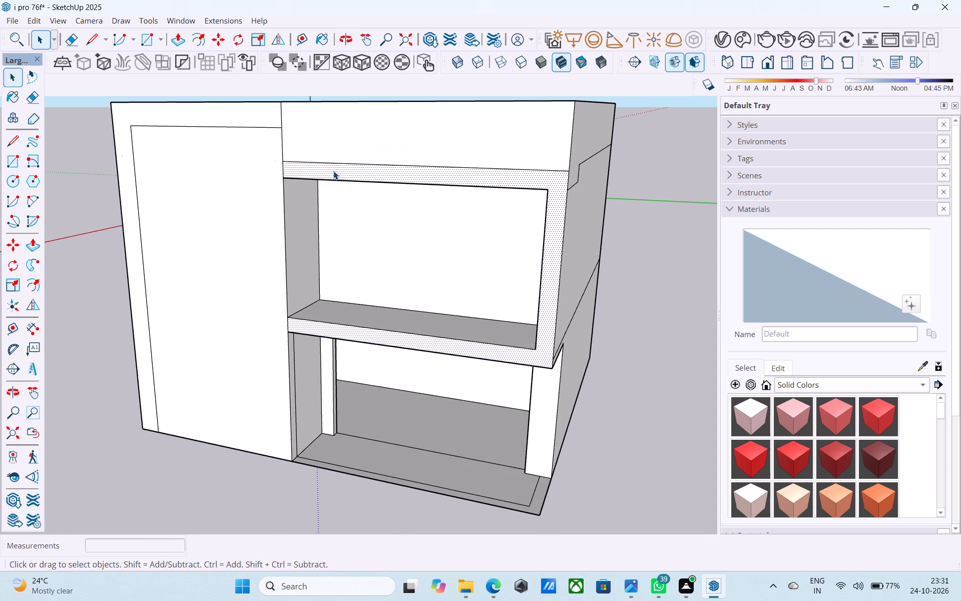
key("p")
left_click(333, 171)
type("6\"")
key("Return")
key("space")
Push/Pull the inner end of the frame's projecting top band back, away from the tall panel.
middle_click_drag(330, 173, 535, 178)
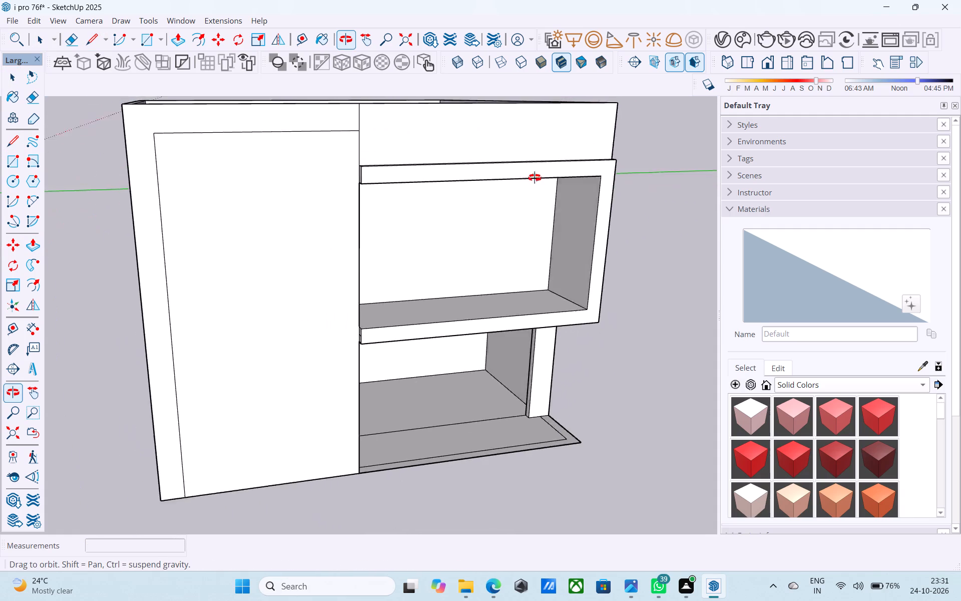
middle_click_drag(535, 178, 600, 180)
scroll(392, 161, "up", 3)
left_click(401, 173)
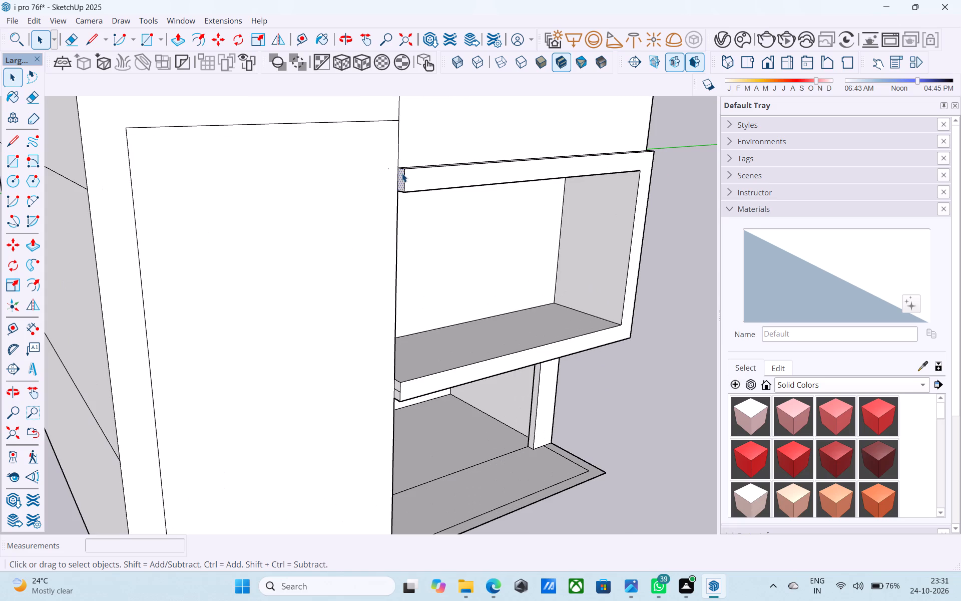
key("p")
left_click(402, 173)
left_click(492, 165)
key("space")
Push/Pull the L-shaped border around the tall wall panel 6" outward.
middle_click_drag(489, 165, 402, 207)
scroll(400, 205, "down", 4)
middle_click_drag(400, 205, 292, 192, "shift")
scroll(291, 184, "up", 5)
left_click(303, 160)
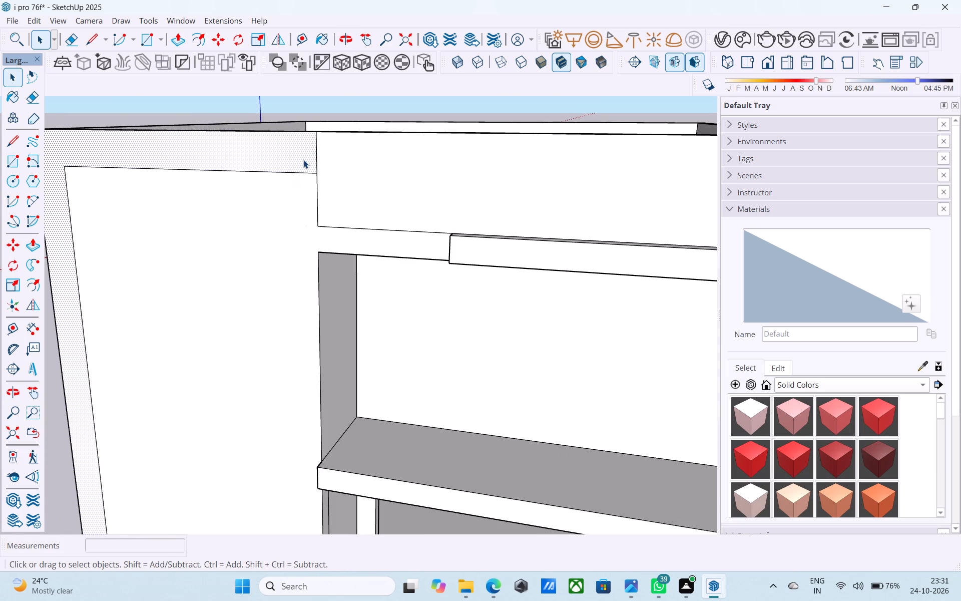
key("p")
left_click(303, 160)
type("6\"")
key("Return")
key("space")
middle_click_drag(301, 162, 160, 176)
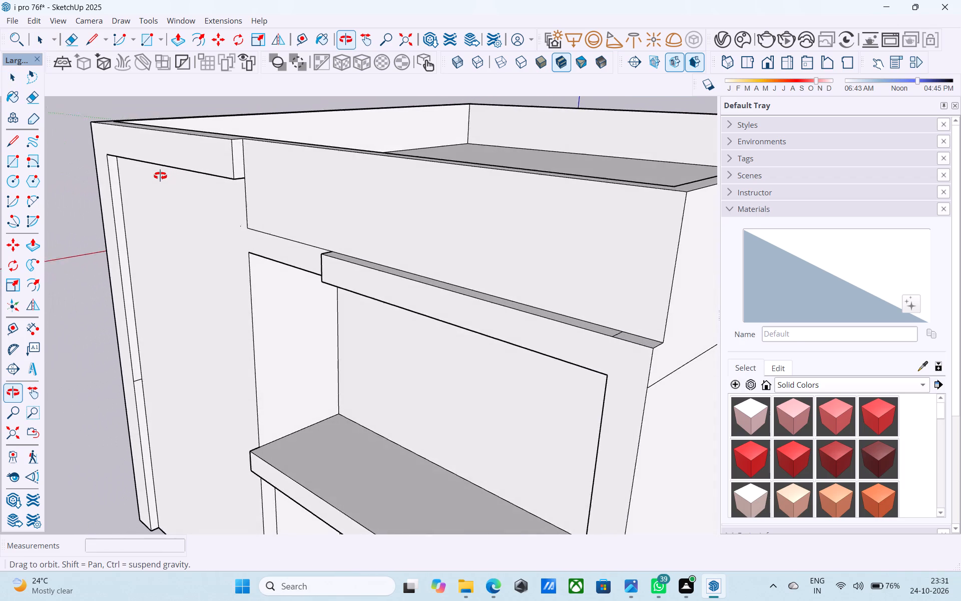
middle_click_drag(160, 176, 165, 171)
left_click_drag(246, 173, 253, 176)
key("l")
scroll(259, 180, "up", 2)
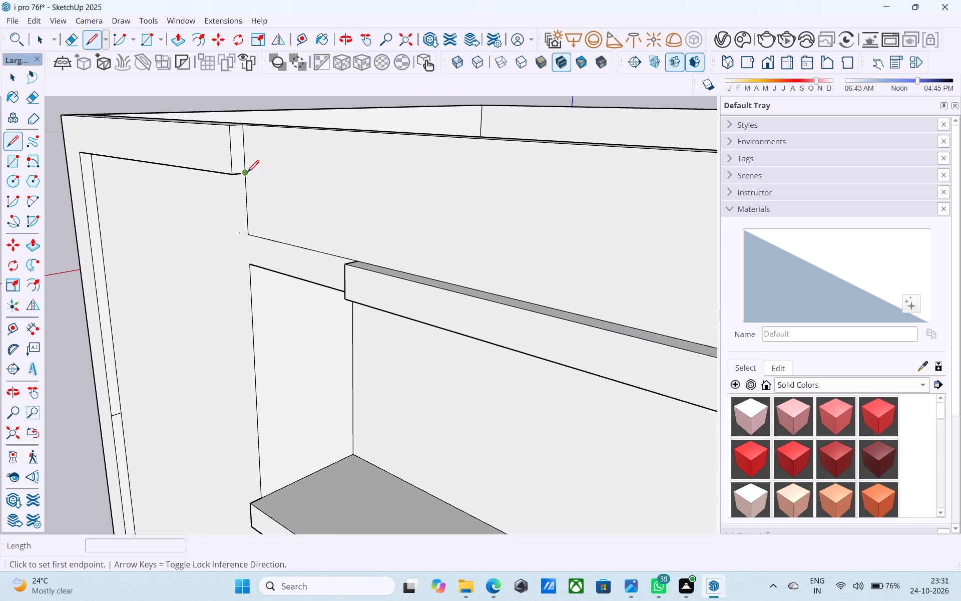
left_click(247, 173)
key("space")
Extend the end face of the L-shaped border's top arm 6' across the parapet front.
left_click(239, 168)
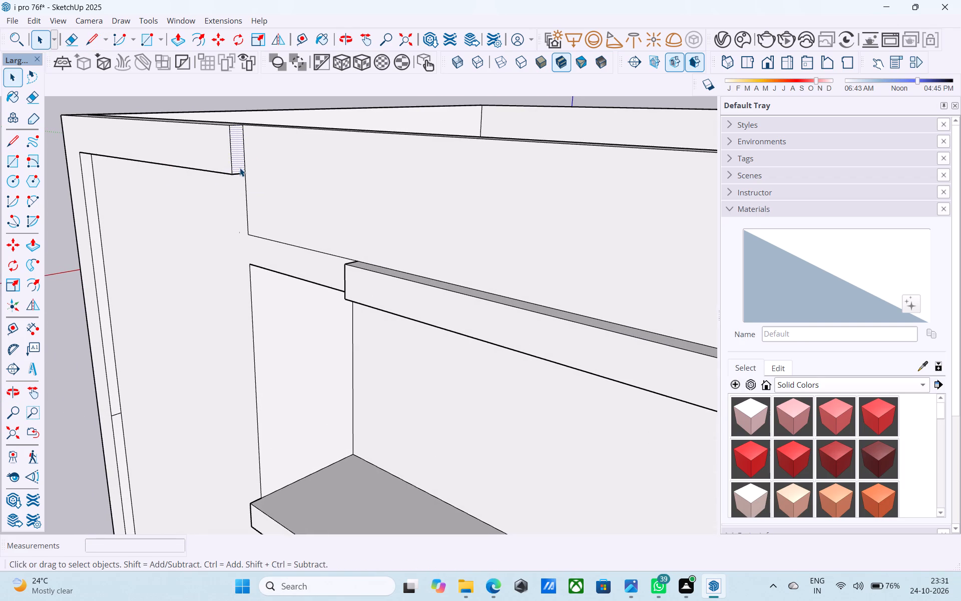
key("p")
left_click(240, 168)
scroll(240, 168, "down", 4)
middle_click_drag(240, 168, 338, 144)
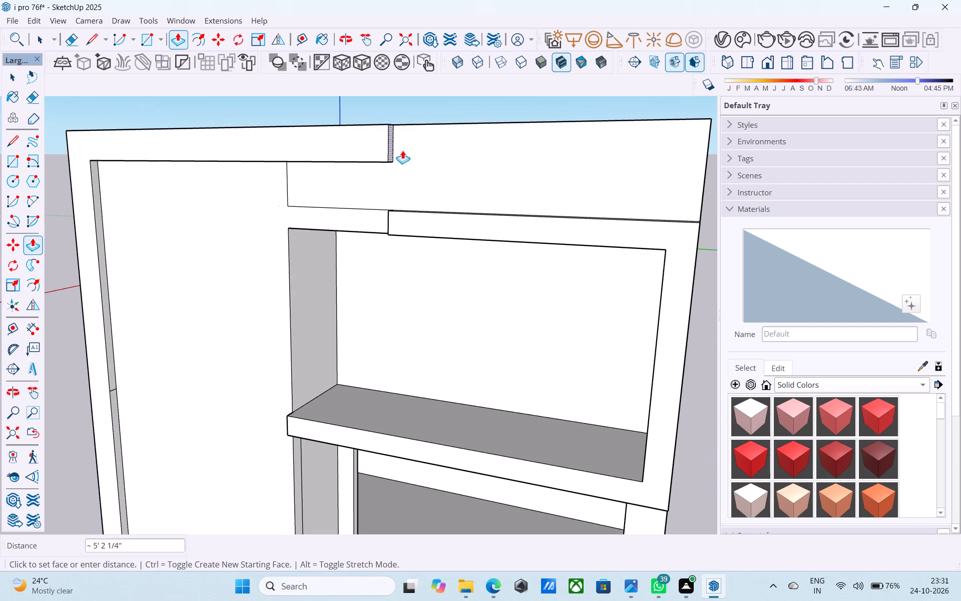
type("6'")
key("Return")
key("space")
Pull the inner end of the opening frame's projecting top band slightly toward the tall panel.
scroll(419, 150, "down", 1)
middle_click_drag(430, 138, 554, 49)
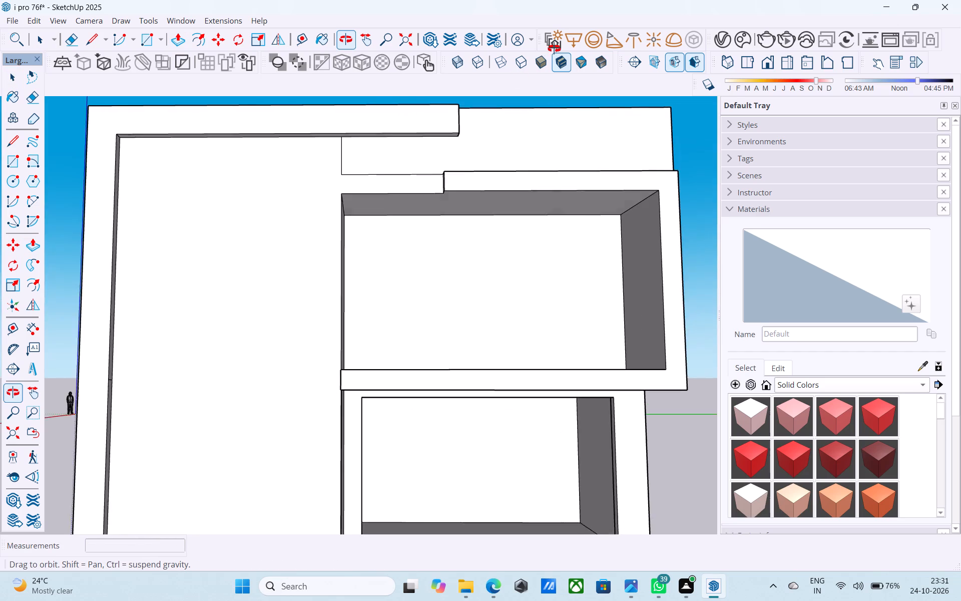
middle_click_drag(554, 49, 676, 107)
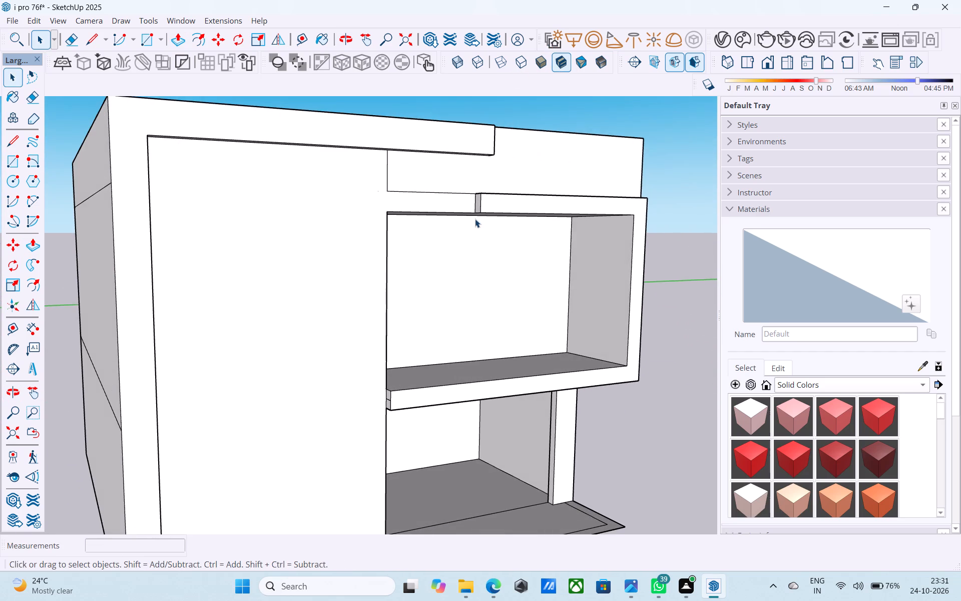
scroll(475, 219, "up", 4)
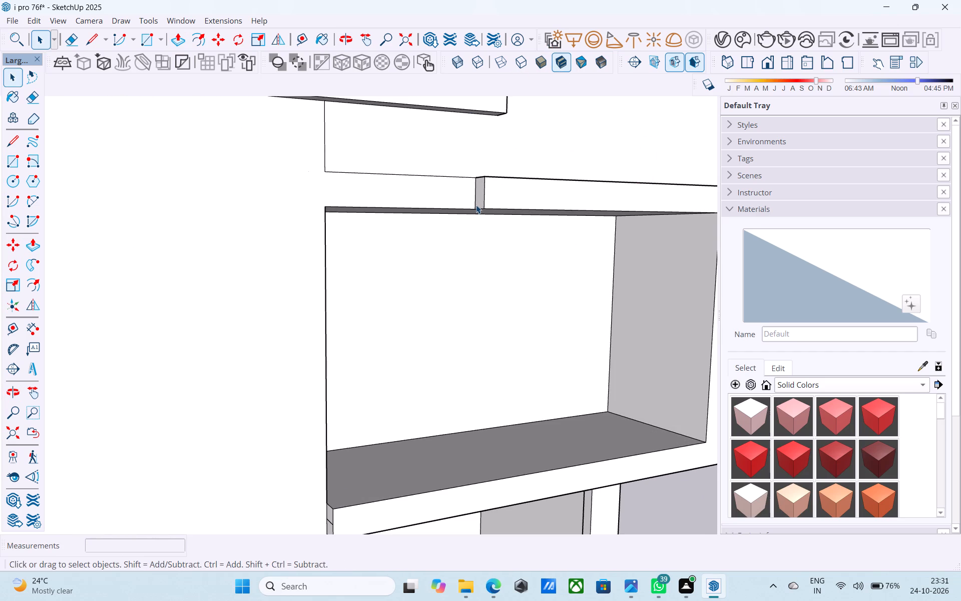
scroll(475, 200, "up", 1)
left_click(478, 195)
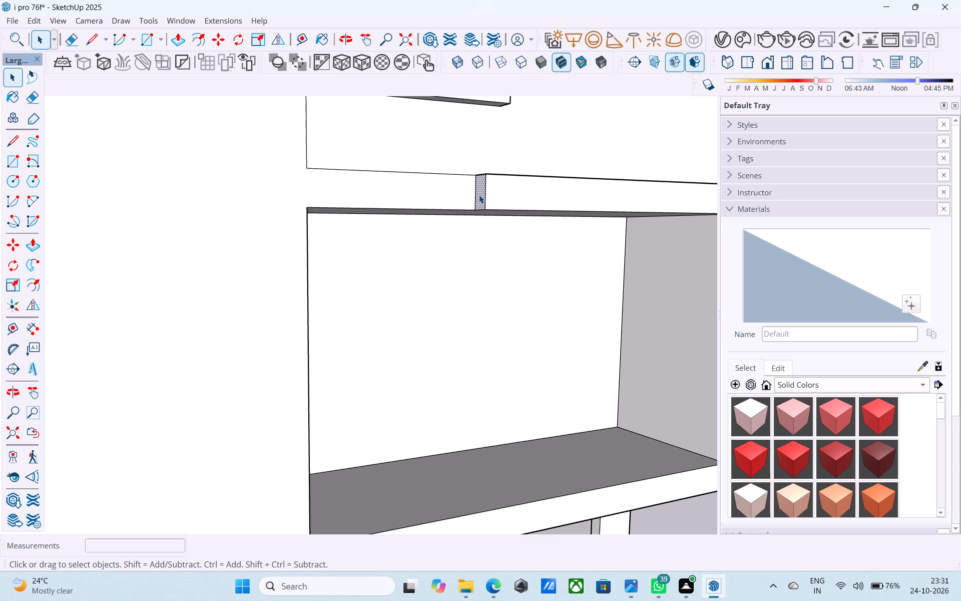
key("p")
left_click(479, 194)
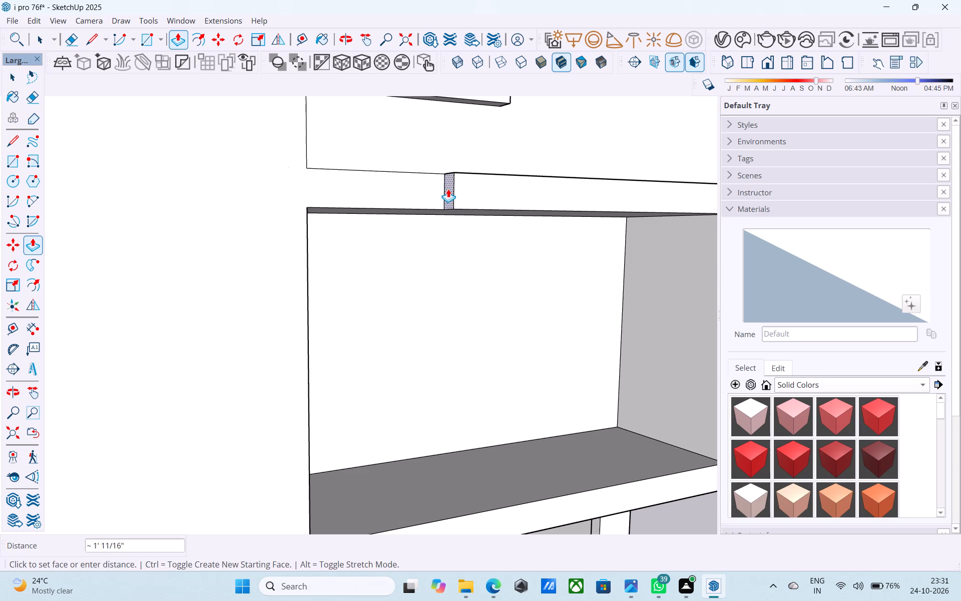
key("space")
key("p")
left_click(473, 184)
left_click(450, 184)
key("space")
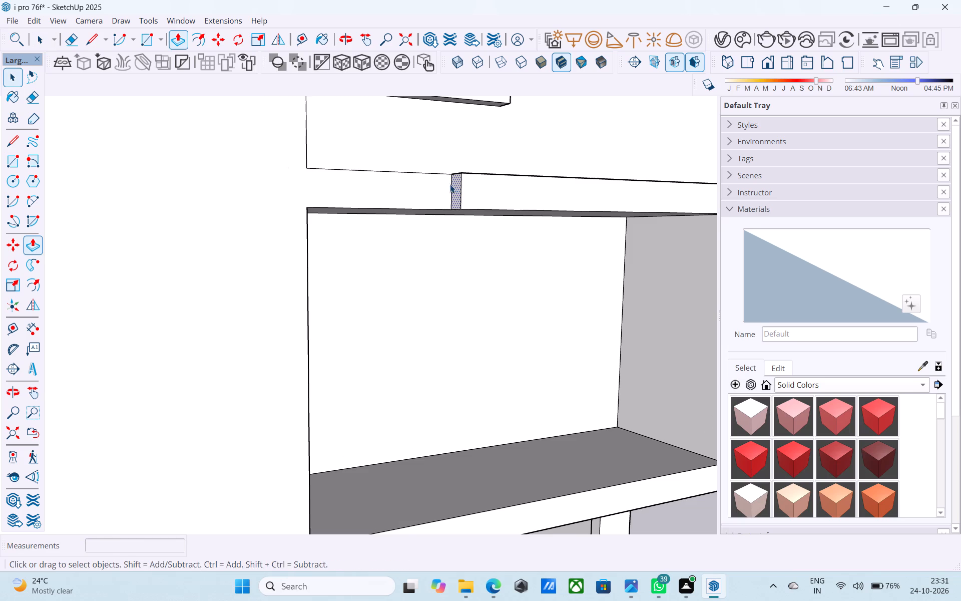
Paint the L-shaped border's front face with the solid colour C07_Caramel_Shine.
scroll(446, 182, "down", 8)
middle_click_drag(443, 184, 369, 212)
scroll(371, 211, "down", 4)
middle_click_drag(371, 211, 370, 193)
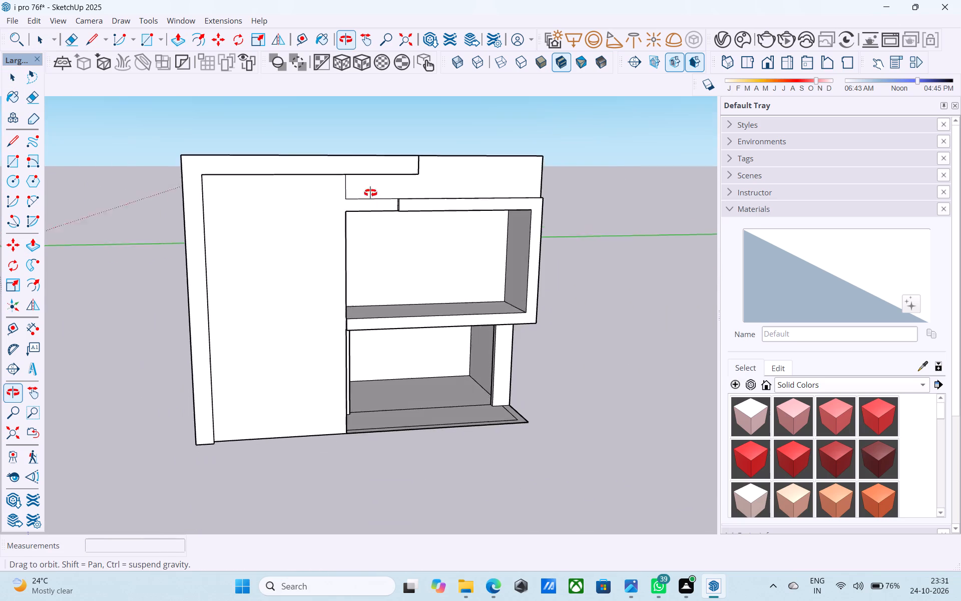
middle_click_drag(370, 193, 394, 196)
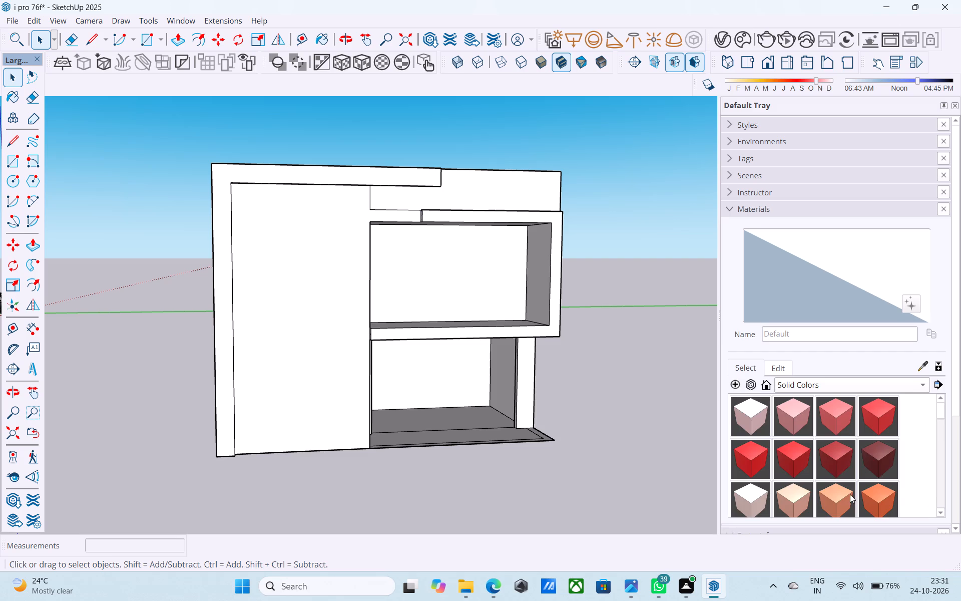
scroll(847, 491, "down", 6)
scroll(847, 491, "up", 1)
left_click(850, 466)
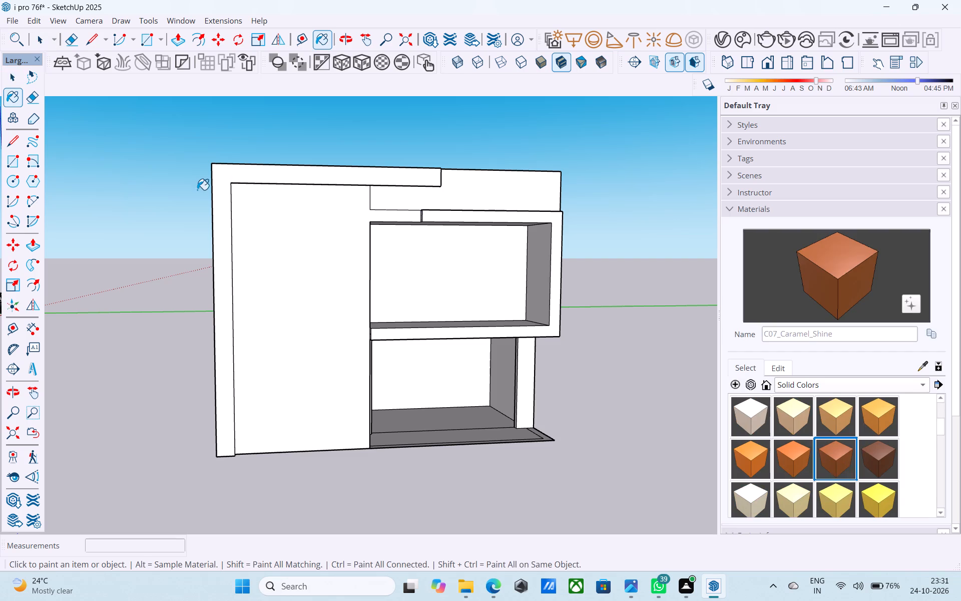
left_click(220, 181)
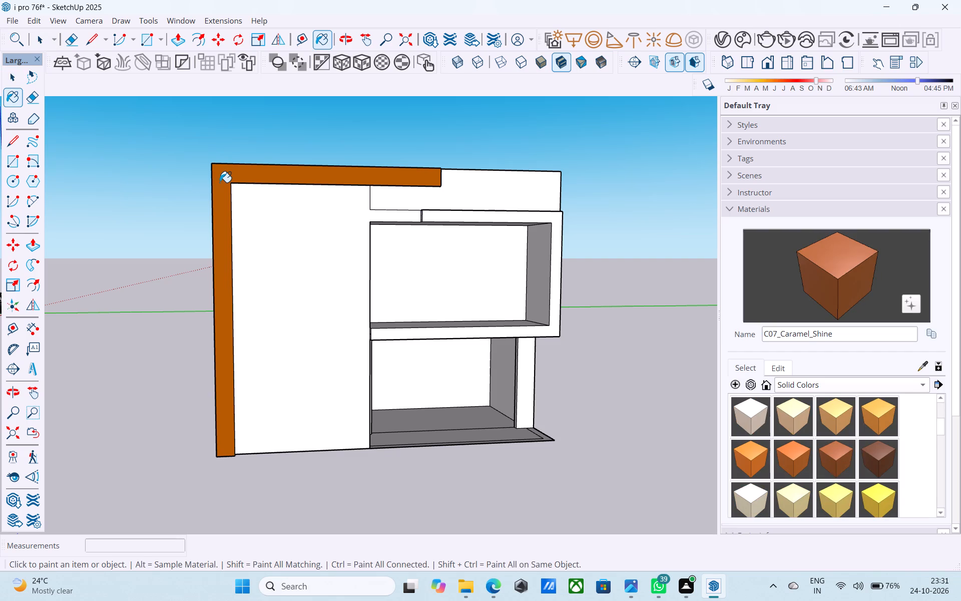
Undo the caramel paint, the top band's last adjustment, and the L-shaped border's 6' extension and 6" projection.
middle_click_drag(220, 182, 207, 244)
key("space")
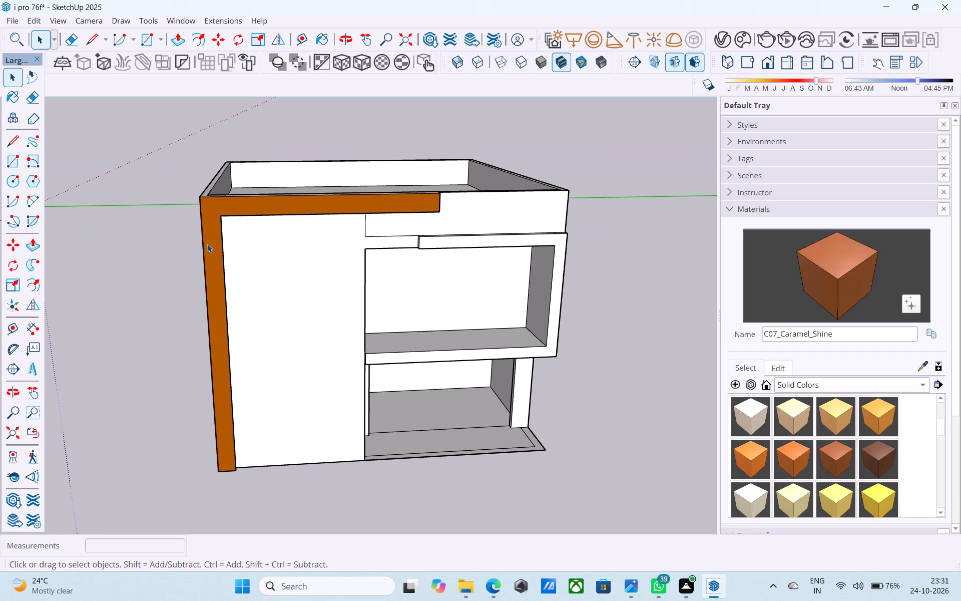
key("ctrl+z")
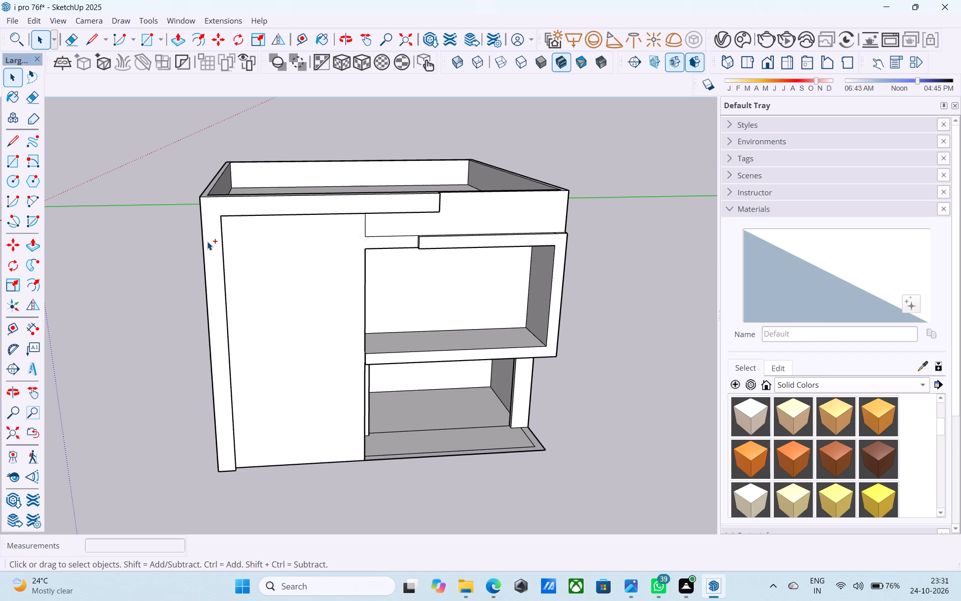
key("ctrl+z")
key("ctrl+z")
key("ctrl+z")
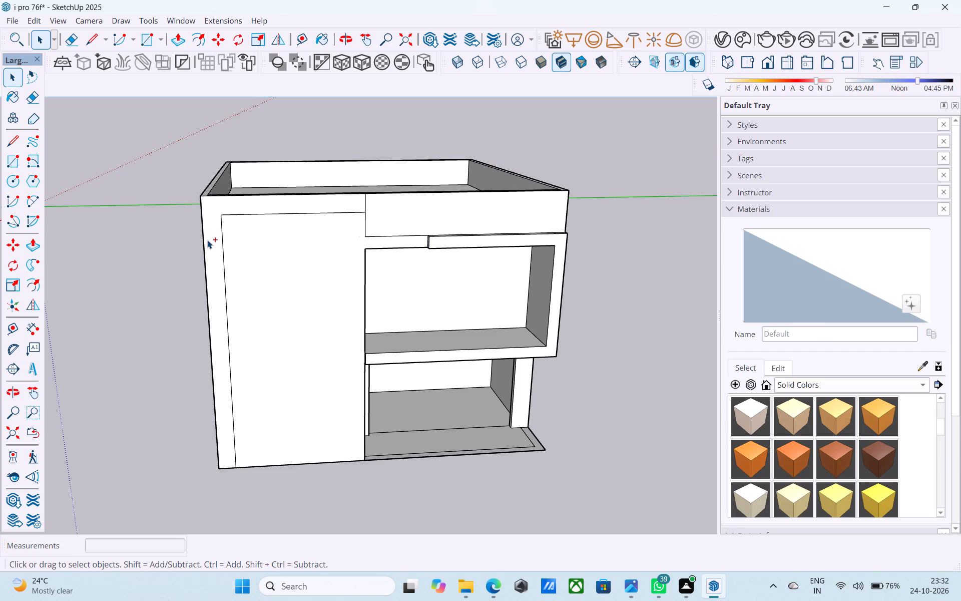
Draw a horizontal line across the tall panel from the line above the upper opening to the panel's outer edge.
key("l")
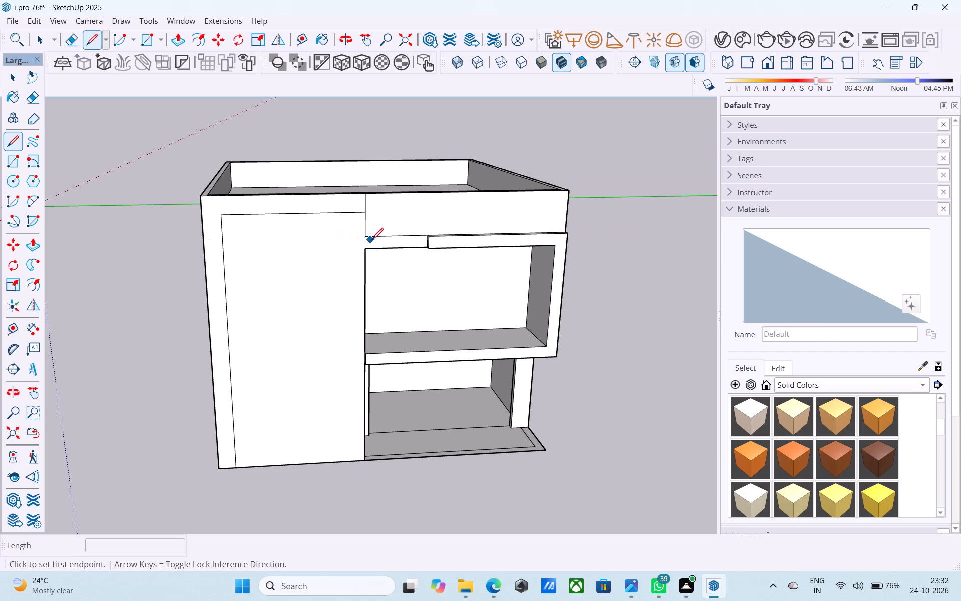
left_click(369, 238)
left_click(226, 238)
key("space")
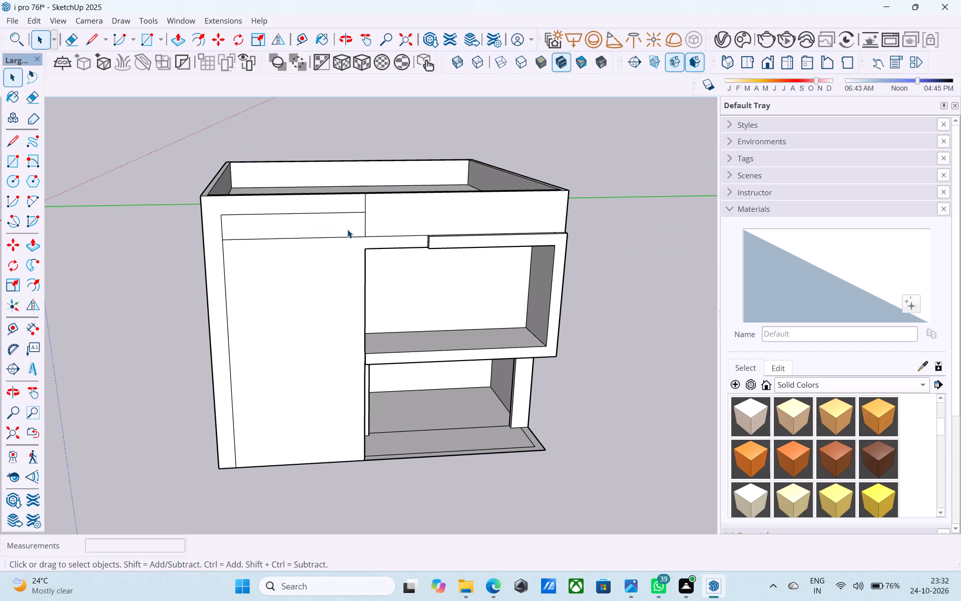
Copy the tall panel's lower horizontal line 1' upward and extend the copy to the vertical dividing line.
left_click(351, 238)
scroll(350, 238, "up", 1)
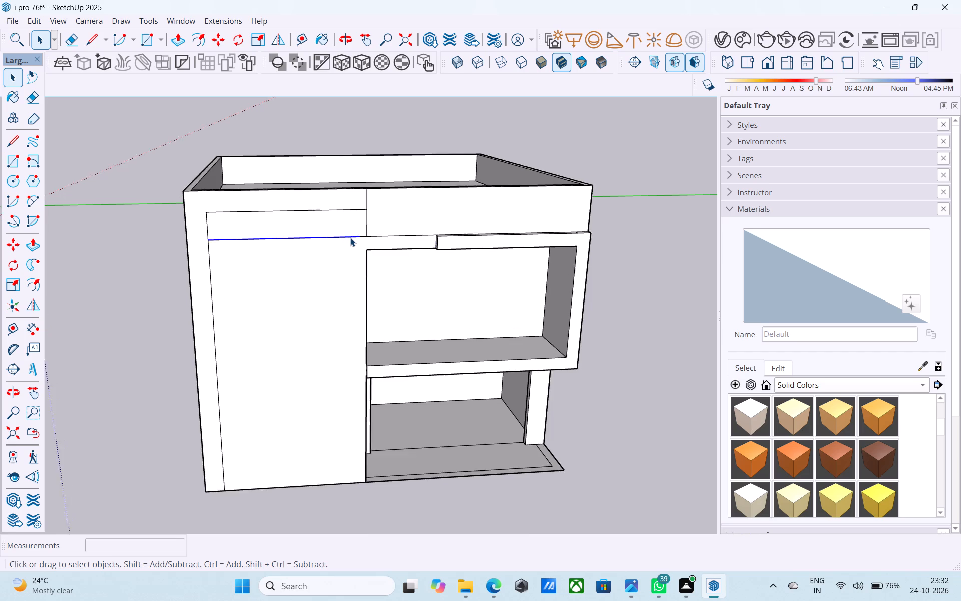
scroll(350, 238, "up", 2)
left_click(363, 236, "shift")
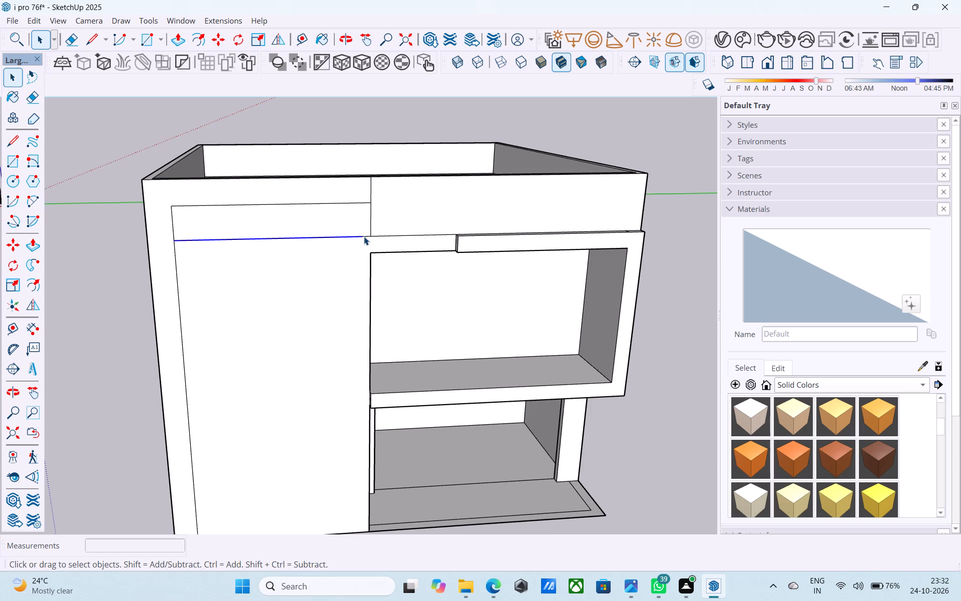
key("m")
scroll(361, 235, "up", 4)
left_click(362, 235)
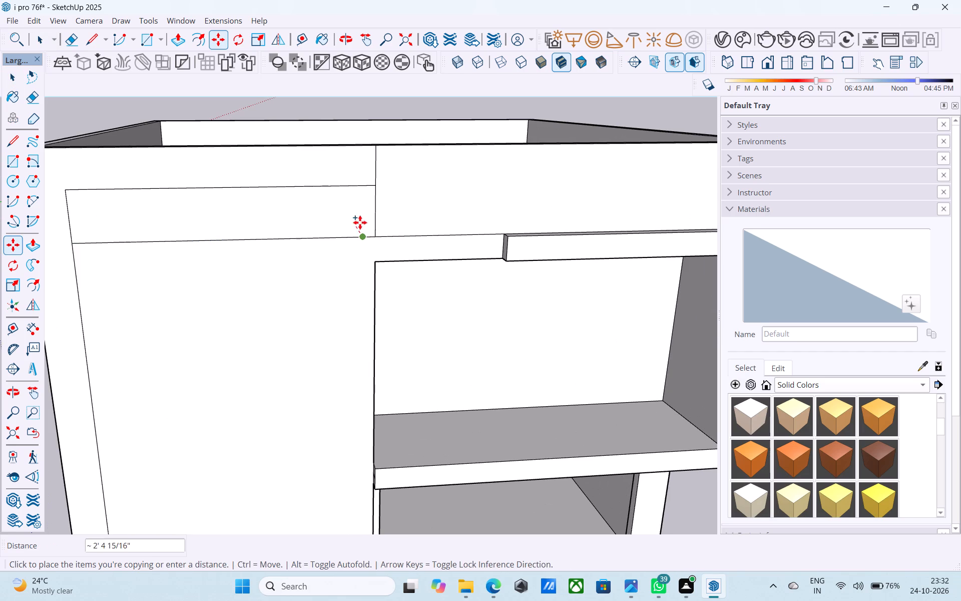
type("1'")
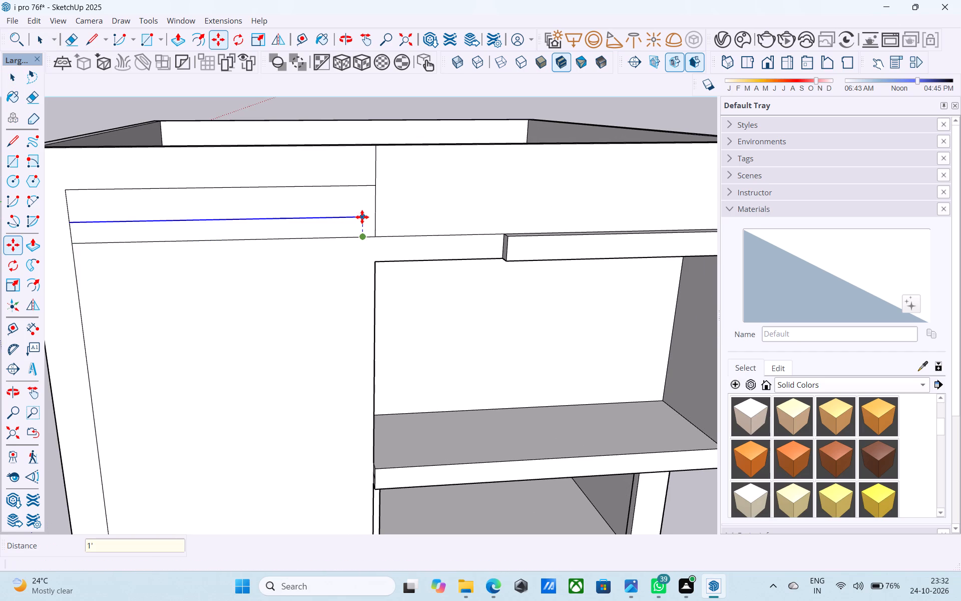
key("Return")
key("space")
type("l")
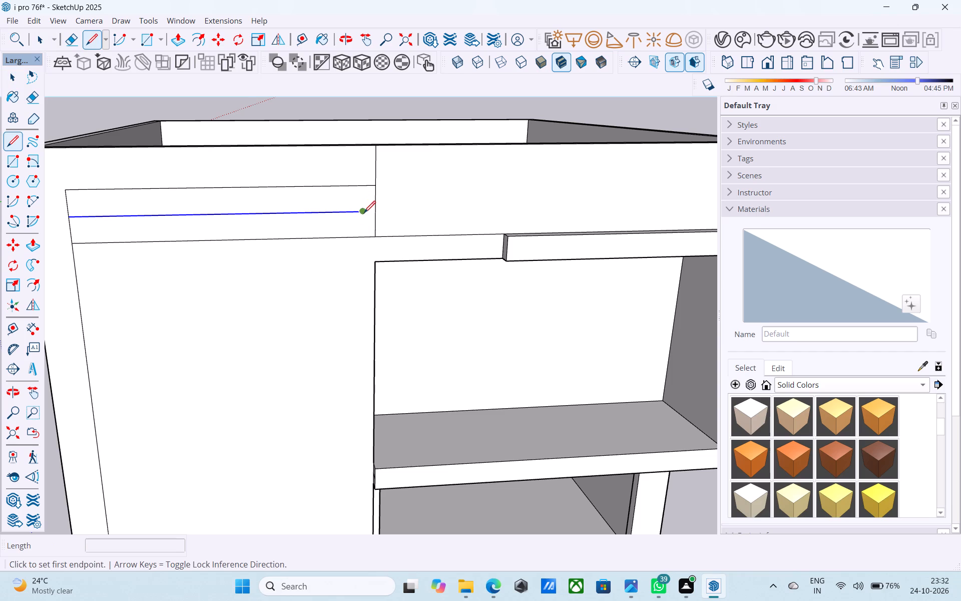
left_click(364, 214)
left_click(378, 211)
key("space")
Erase the old top border line and the short side line above the copied line on the tall panel.
key("e")
left_click_drag(335, 188, 333, 179)
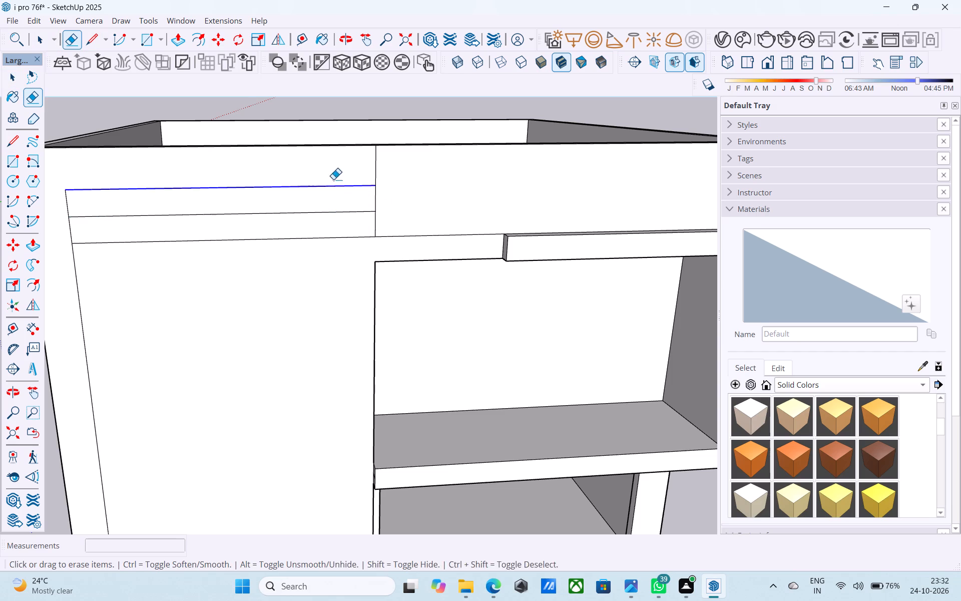
left_click_drag(333, 179, 333, 175)
left_click_drag(74, 207, 58, 203)
Draw a line extending the copied horizontal line outward to the tall panel's outer edge.
middle_click_drag(68, 210, 146, 195)
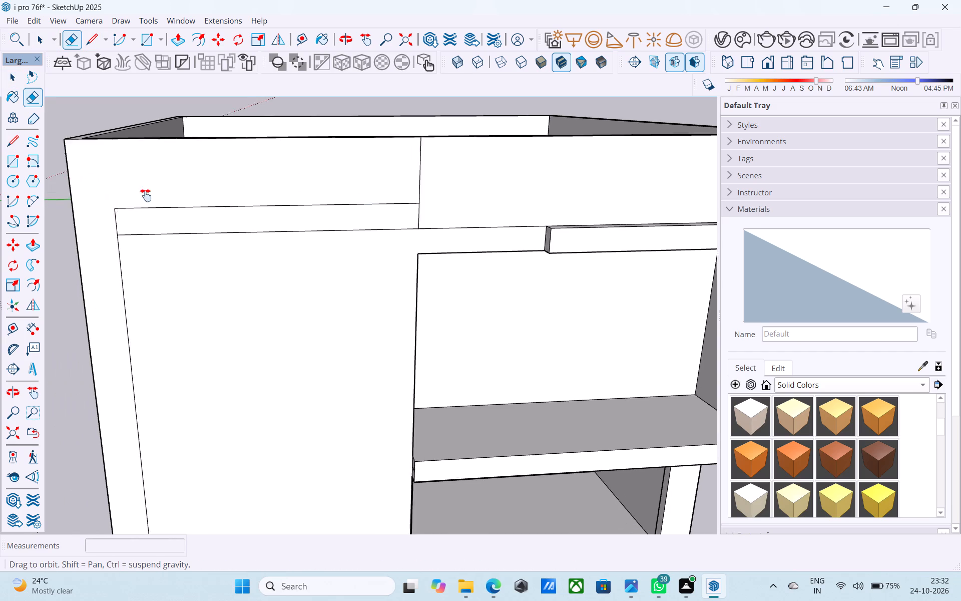
middle_click_drag(146, 195, 188, 194)
key("l")
left_click(188, 201)
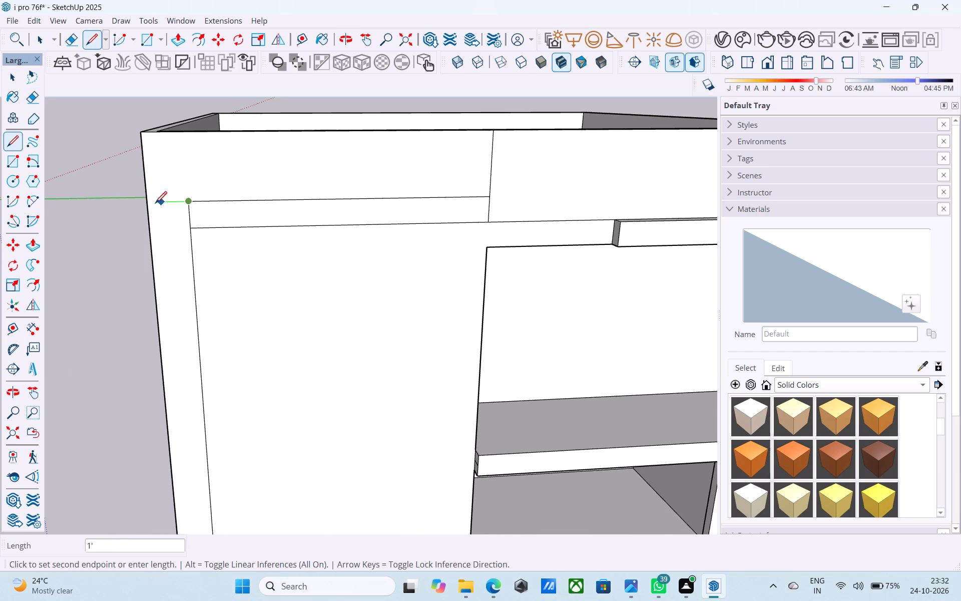
left_click(148, 202)
key("space")
Erase the short vertical segment in the border's outer corner and the vertical line dividing the parapet face.
key("e")
left_click_drag(191, 224, 177, 219)
key("space")
scroll(182, 221, "down", 2)
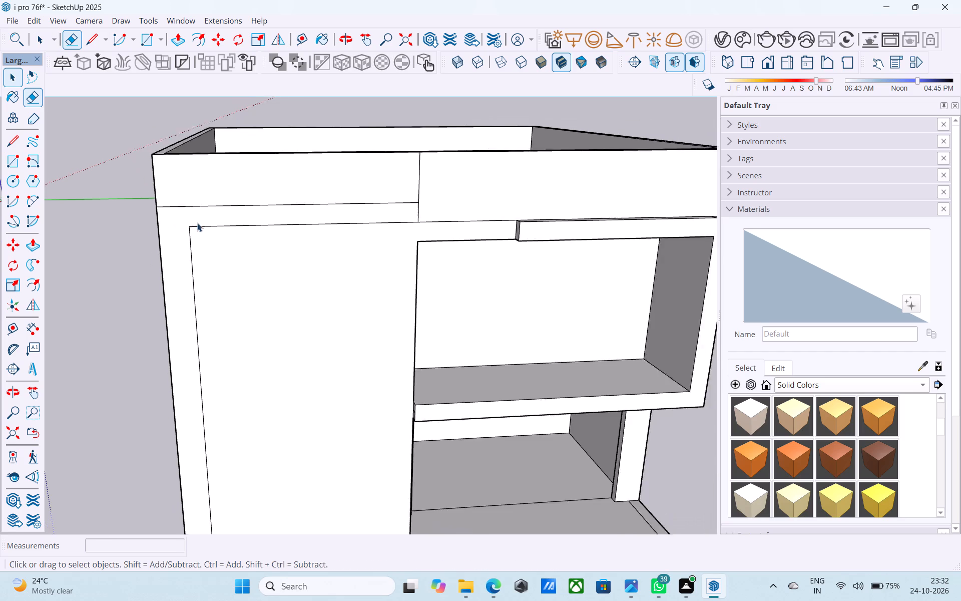
scroll(197, 223, "down", 2)
scroll(307, 207, "down", 3)
scroll(374, 198, "up", 5)
key("e")
left_click_drag(388, 186, 399, 181)
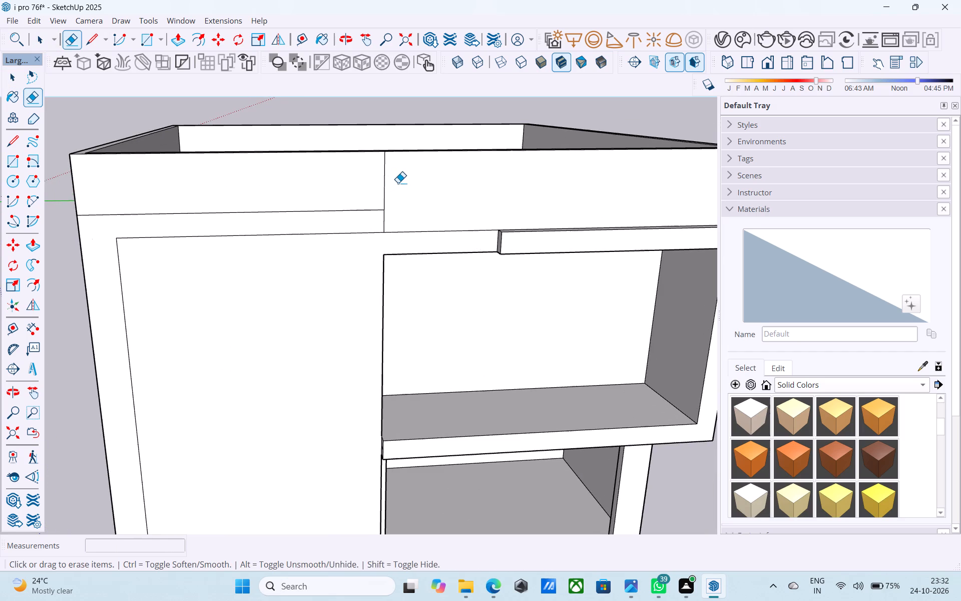
left_click_drag(394, 182, 379, 181)
key("space")
Push/pull the L-shaped border along the tall panel's top and outer side forward 6".
left_click(341, 220)
key("p")
left_click(341, 220)
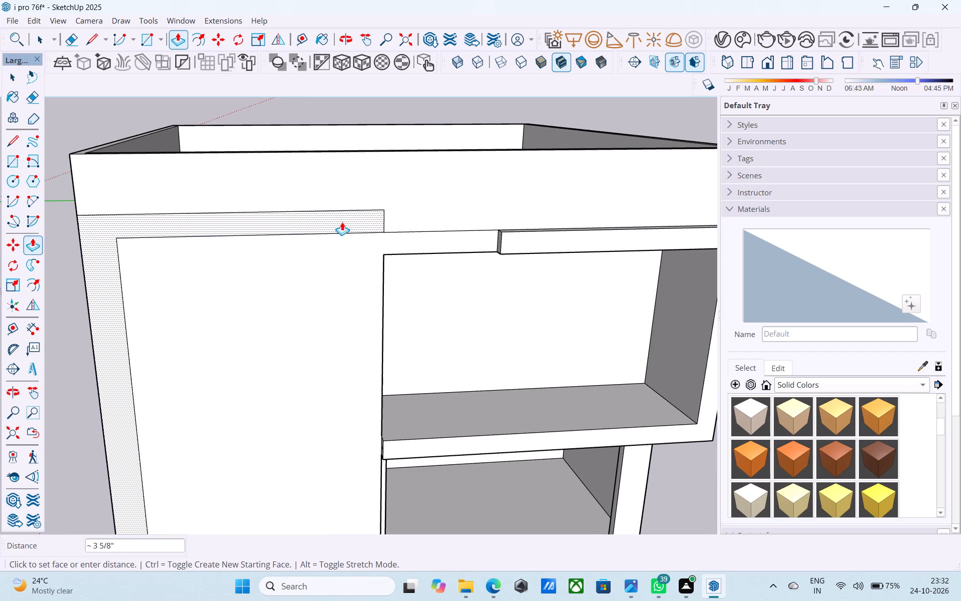
type("6\"")
key("Return")
scroll(331, 208, "down", 3)
middle_click_drag(327, 212, 340, 171)
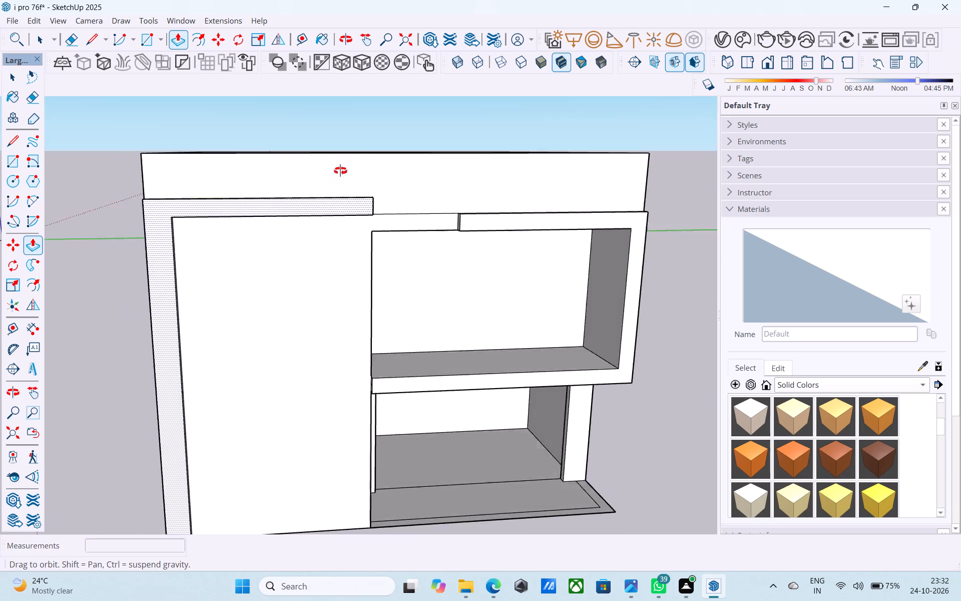
middle_click_drag(340, 171, 352, 120)
key("space")
Push/pull the L-shaped border's front face forward another 6".
scroll(318, 186, "up", 2)
middle_click_drag(294, 187, 181, 214)
scroll(182, 217, "down", 3)
middle_click_drag(186, 230, 185, 165, "shift")
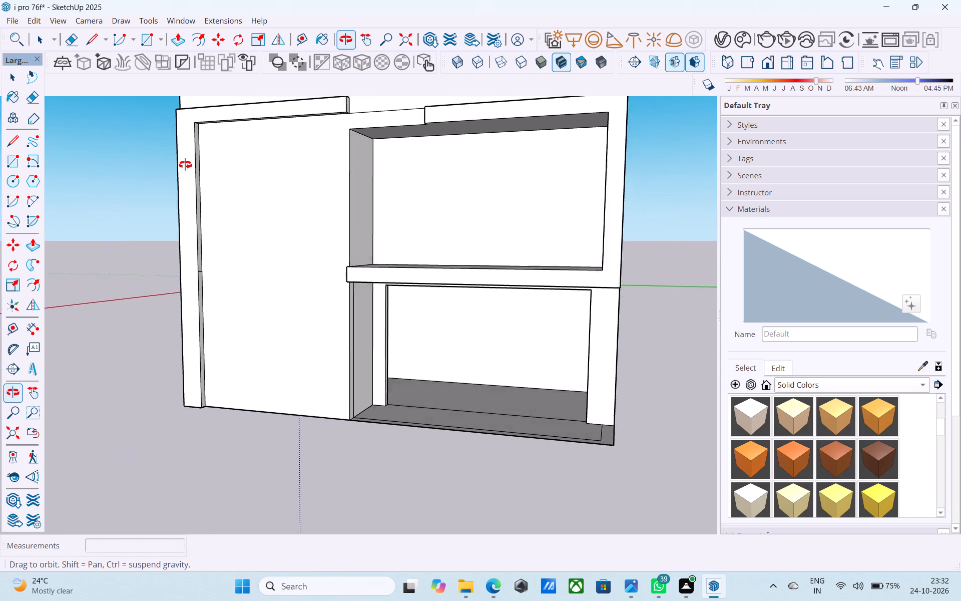
middle_click_drag(185, 165, 201, 174, "shift")
scroll(198, 175, "up", 3)
left_click(175, 174)
key("p")
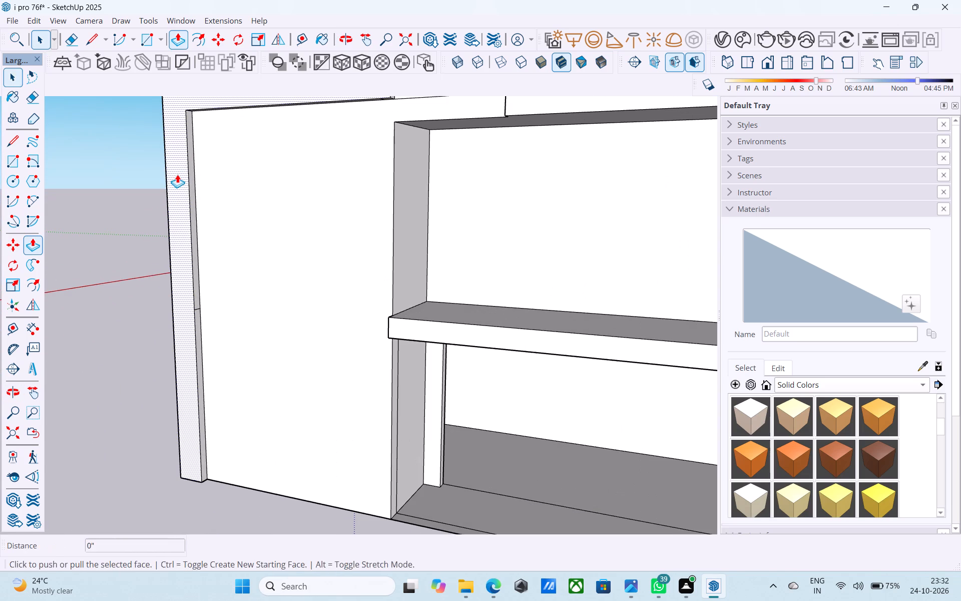
left_click(177, 174)
key("6")
key("shift+quotedbl")
key("Return")
key("space")
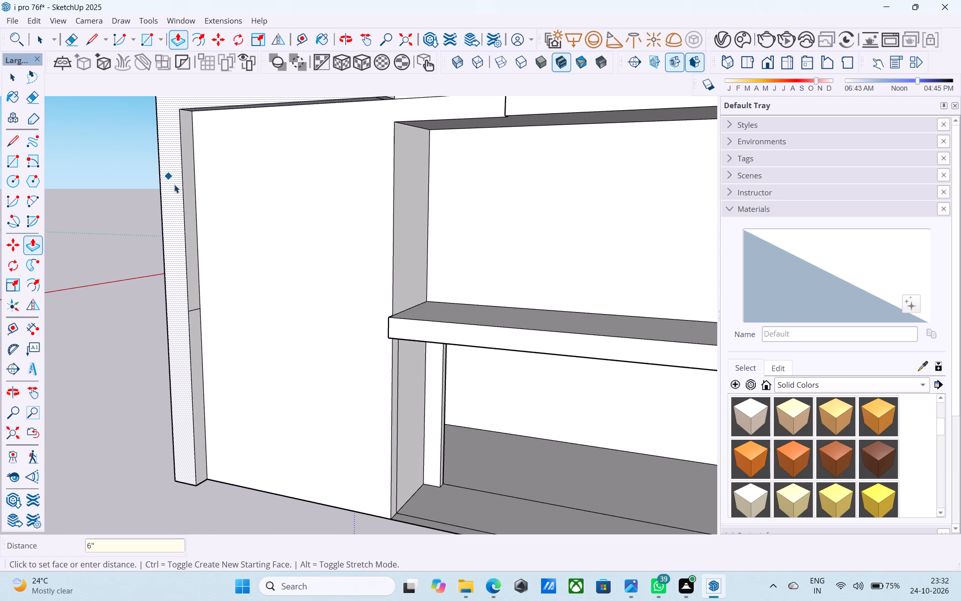
Erase the leftover seam line across the inner side face of the L-shaped border's upright.
key("e")
scroll(204, 313, "up", 4)
left_click(192, 310)
scroll(191, 304, "down", 9)
key("space")
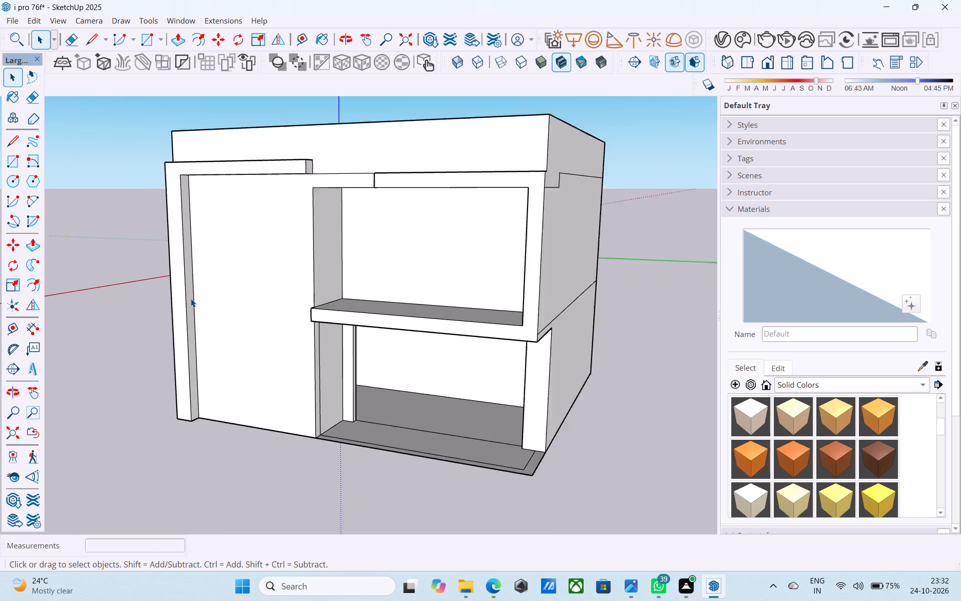
Paint the L-shaped border's front face with the wood material Wood_Veneer_15_1K.
scroll(191, 298, "down", 2)
middle_click_drag(191, 298, 260, 289)
left_click(361, 304)
left_click(838, 452)
left_click(892, 450)
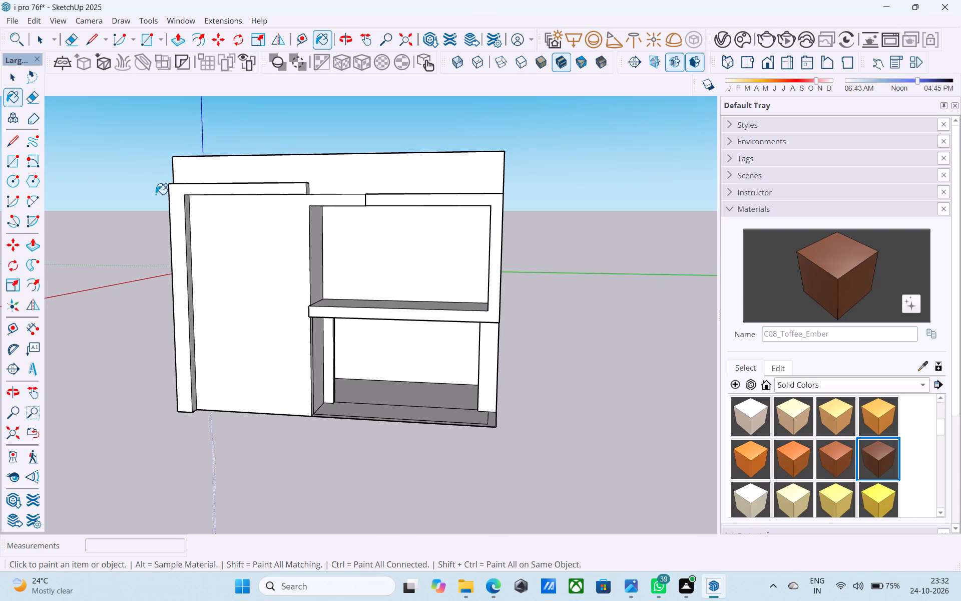
left_click(797, 389)
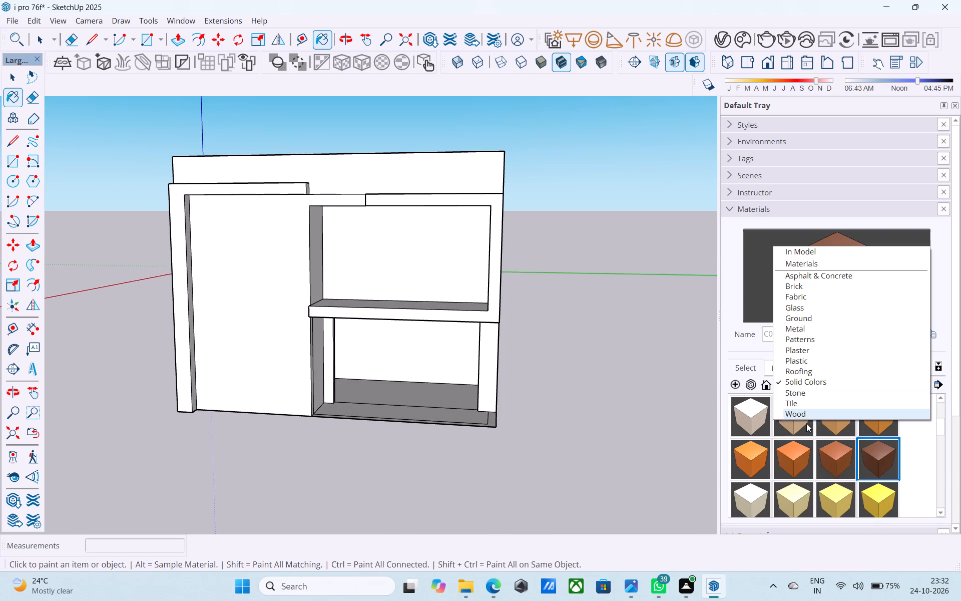
left_click(805, 417)
left_click(795, 458)
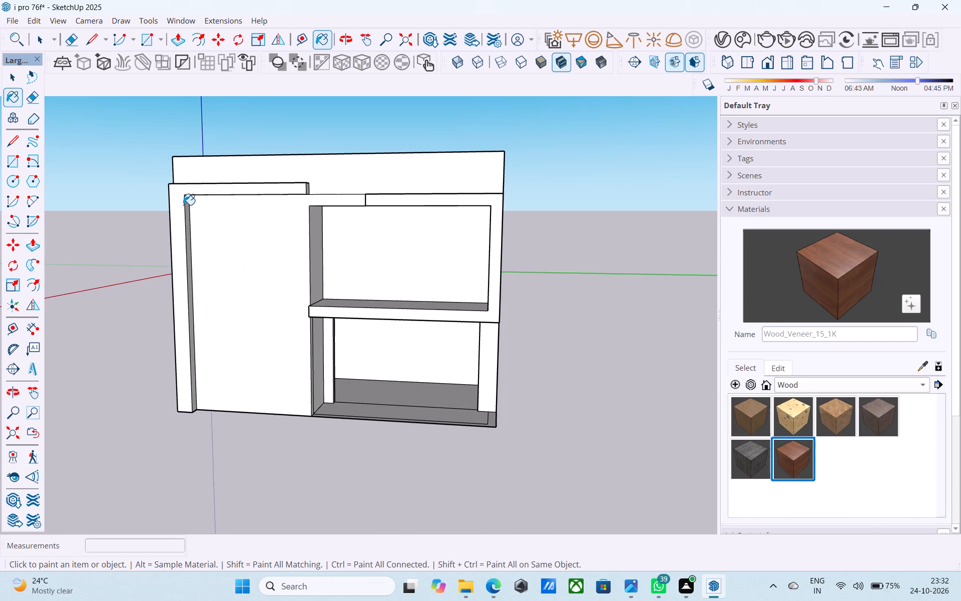
left_click(181, 204)
key("space")
Offset the tall panel's face inward by 1'.
scroll(184, 210, "down", 2)
middle_click_drag(185, 213, 216, 247)
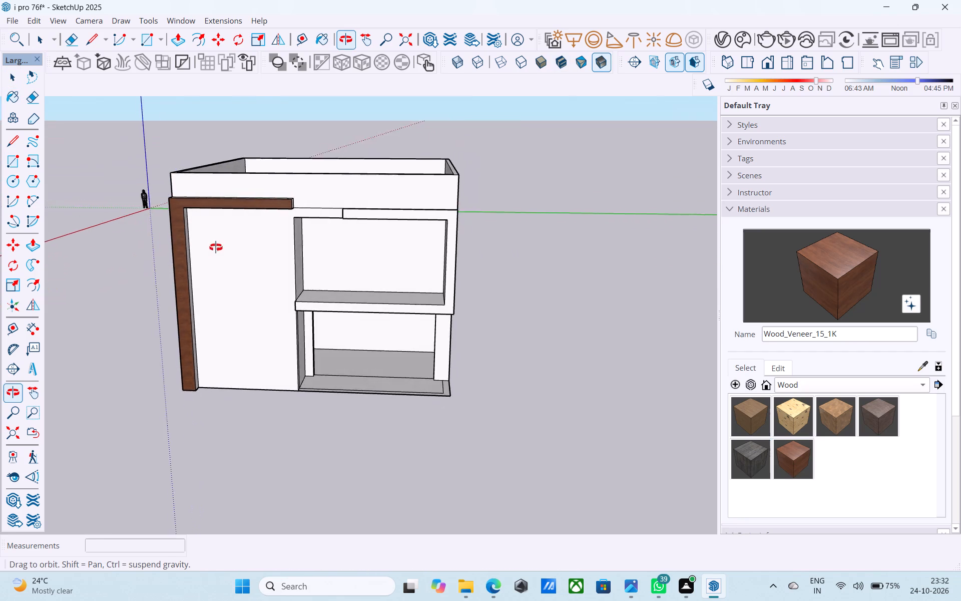
middle_click_drag(216, 247, 237, 214)
left_click(242, 257)
key("f")
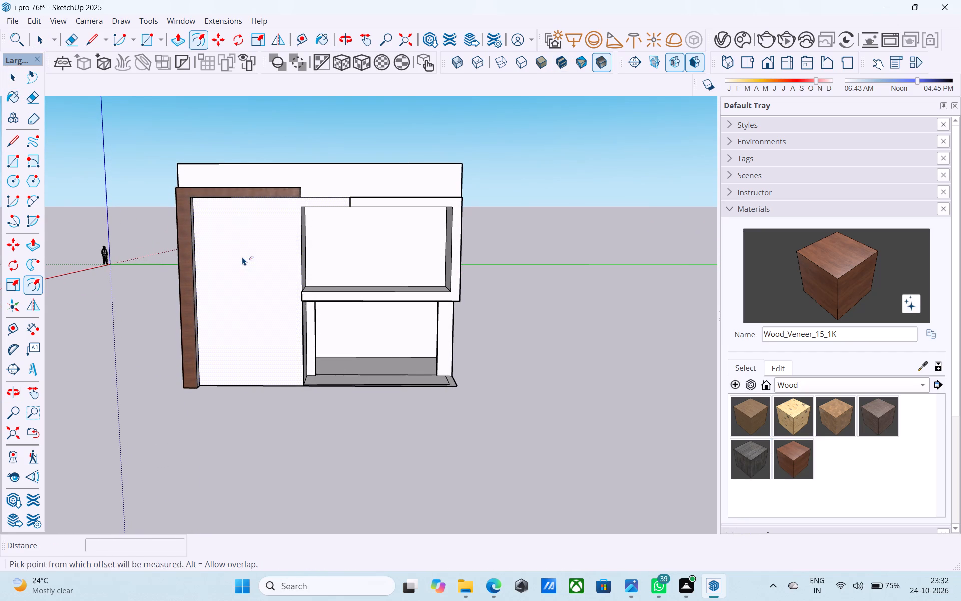
left_click(242, 257)
key("1")
key("apostrophe")
key("Return")
key("space")
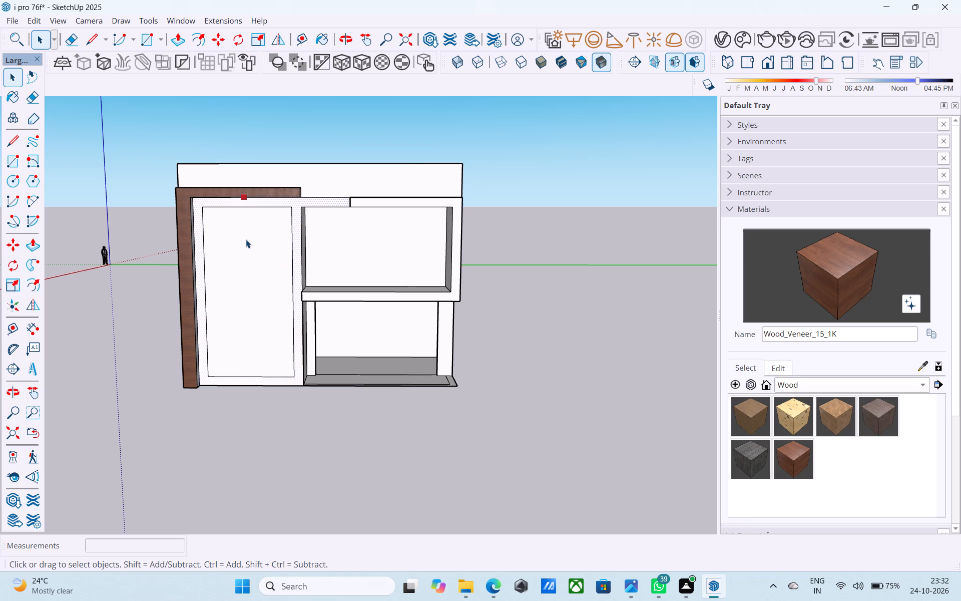
Offset the tall panel's inner rectangle inward by another 1'.
key("space")
left_click(249, 251)
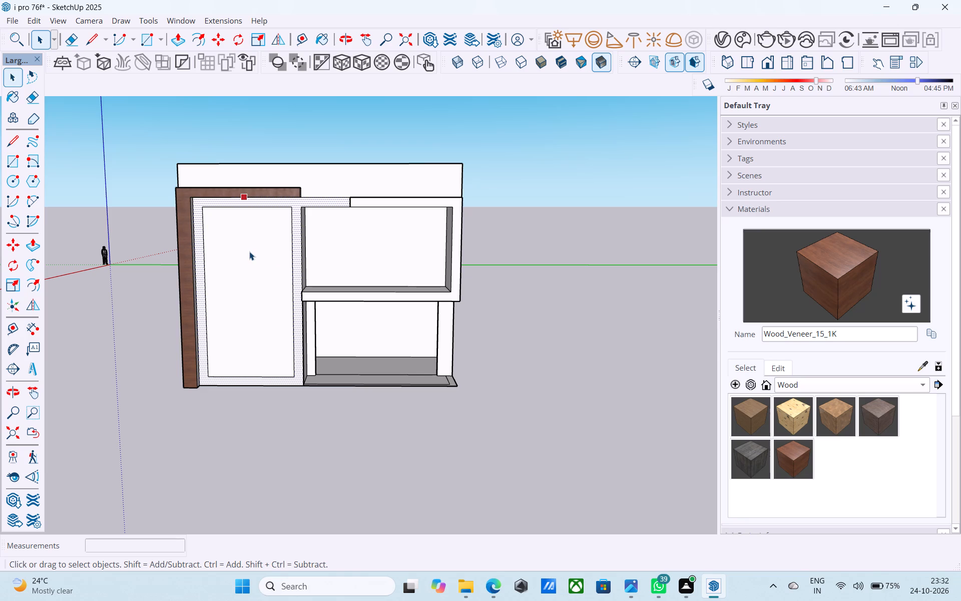
key("f")
left_click(249, 251)
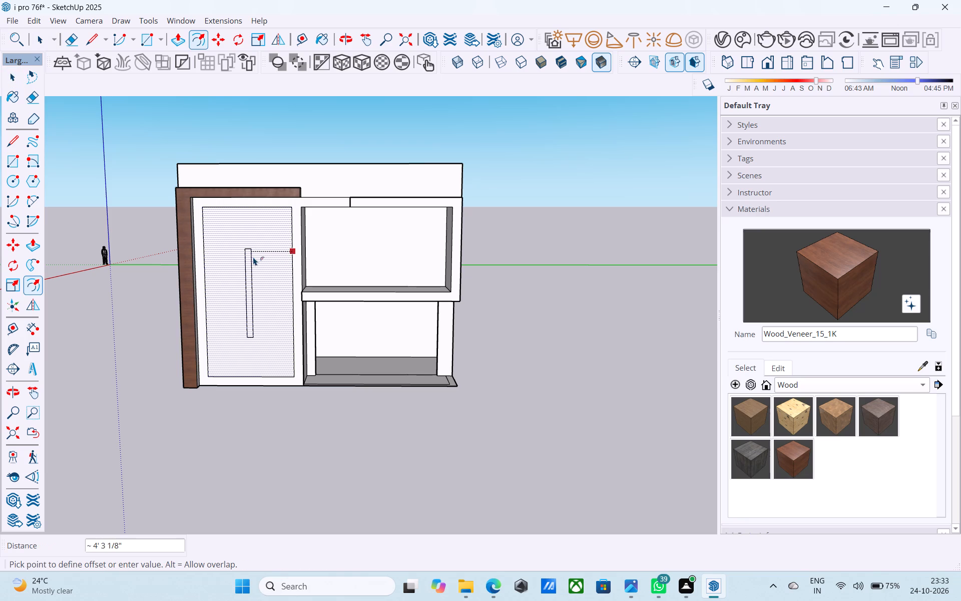
type("1'")
key("Return")
key("space")
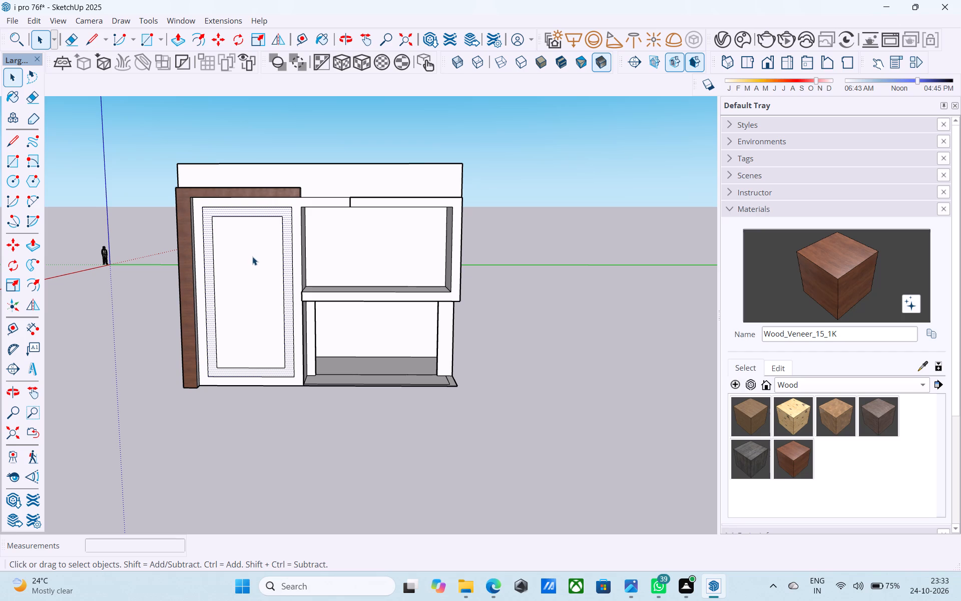
Push/pull the recessed frame around the lower opening outward 4' beneath the upper opening's projecting frame.
scroll(252, 256, "down", 3)
middle_click(252, 256)
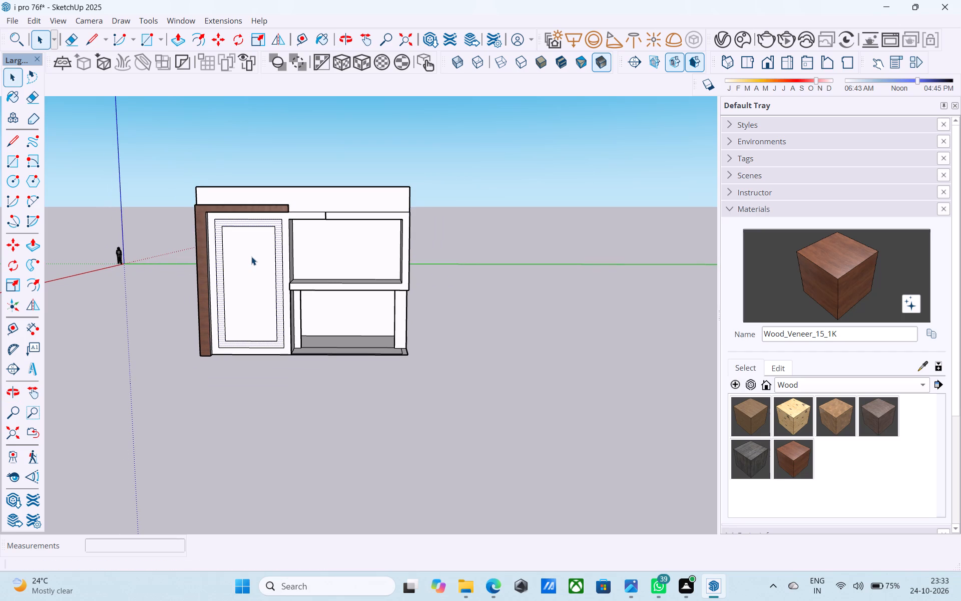
scroll(252, 256, "down", 2)
middle_click_drag(252, 256, 251, 266)
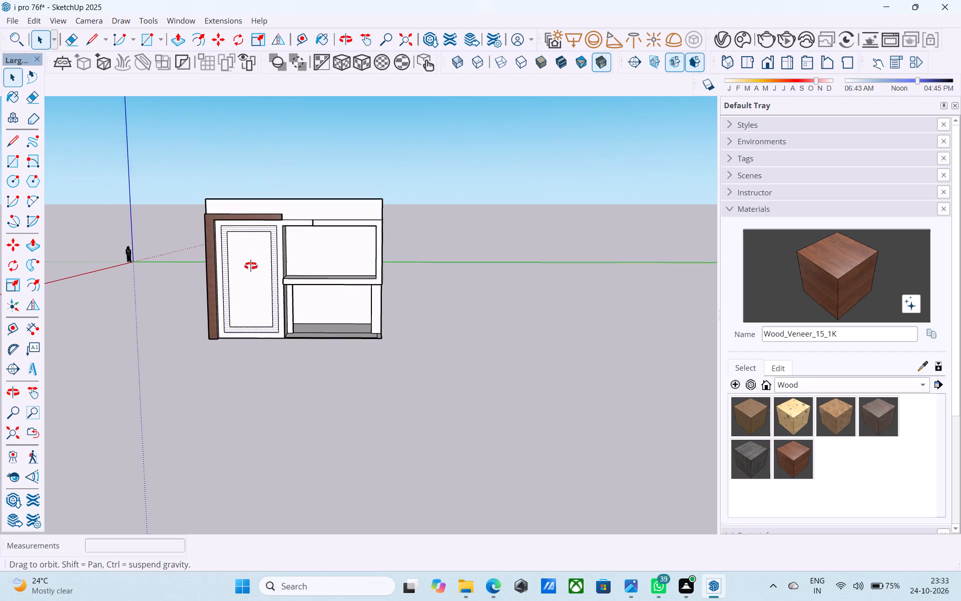
middle_click_drag(251, 266, 262, 298)
scroll(262, 296, "up", 4)
scroll(262, 293, "down", 2)
middle_click_drag(261, 290, 252, 243)
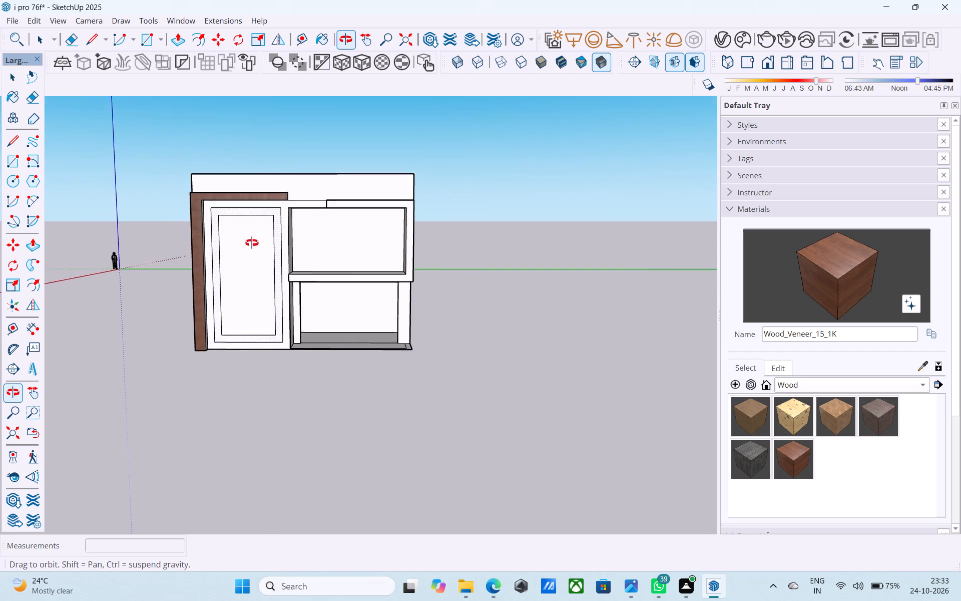
middle_click_drag(252, 243, 253, 242)
scroll(281, 275, "up", 3)
middle_click_drag(282, 275, 279, 199)
scroll(332, 275, "up", 3)
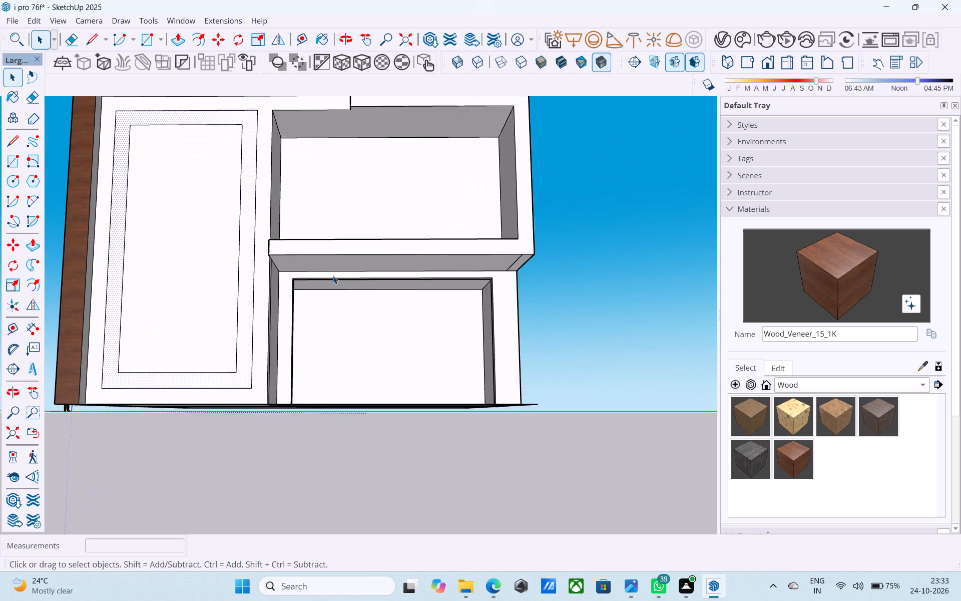
scroll(333, 275, "up", 4)
left_click(329, 274)
key("p")
left_click(329, 274)
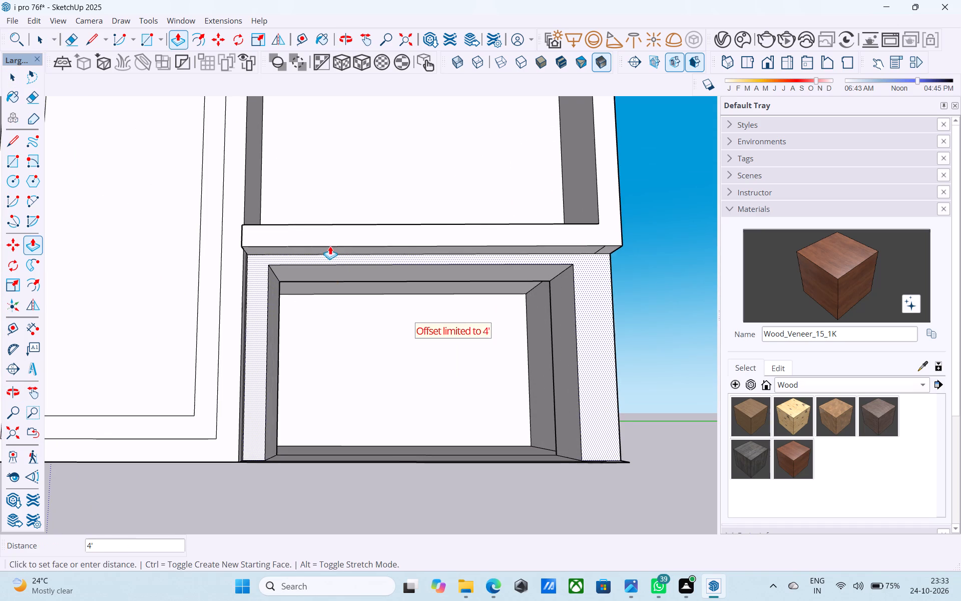
left_click(330, 239)
scroll(330, 241, "down", 3)
middle_click_drag(330, 242, 334, 319)
key("space")
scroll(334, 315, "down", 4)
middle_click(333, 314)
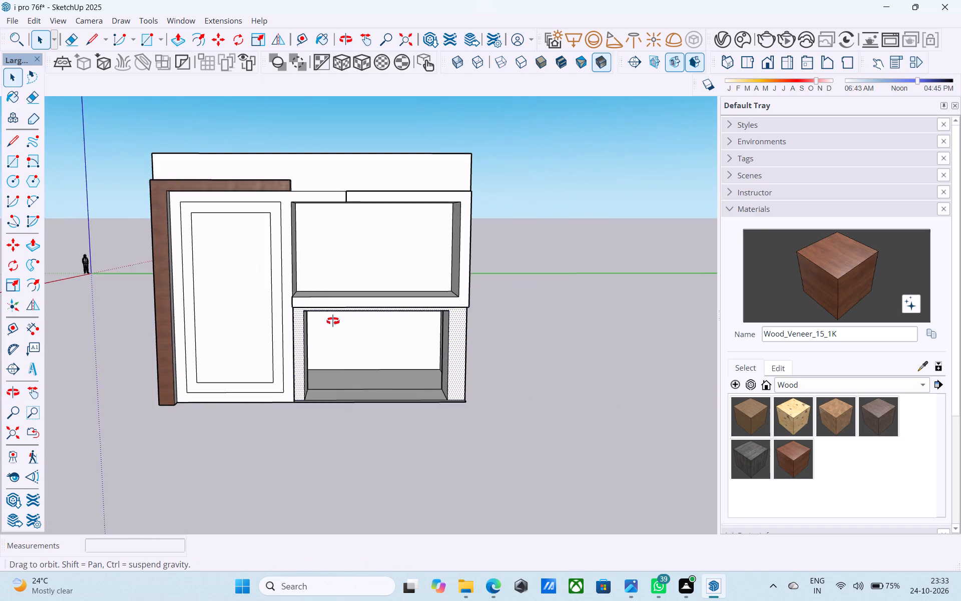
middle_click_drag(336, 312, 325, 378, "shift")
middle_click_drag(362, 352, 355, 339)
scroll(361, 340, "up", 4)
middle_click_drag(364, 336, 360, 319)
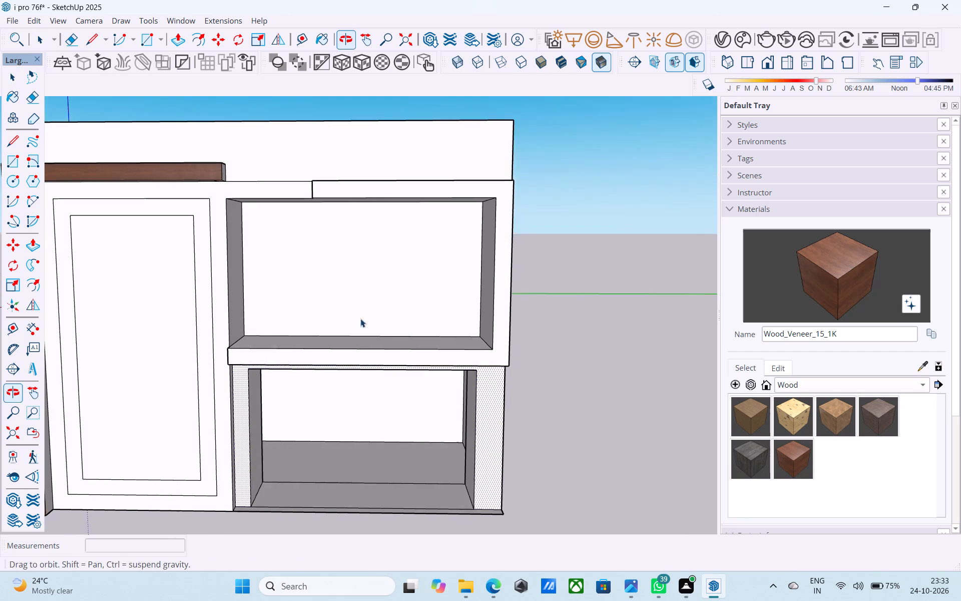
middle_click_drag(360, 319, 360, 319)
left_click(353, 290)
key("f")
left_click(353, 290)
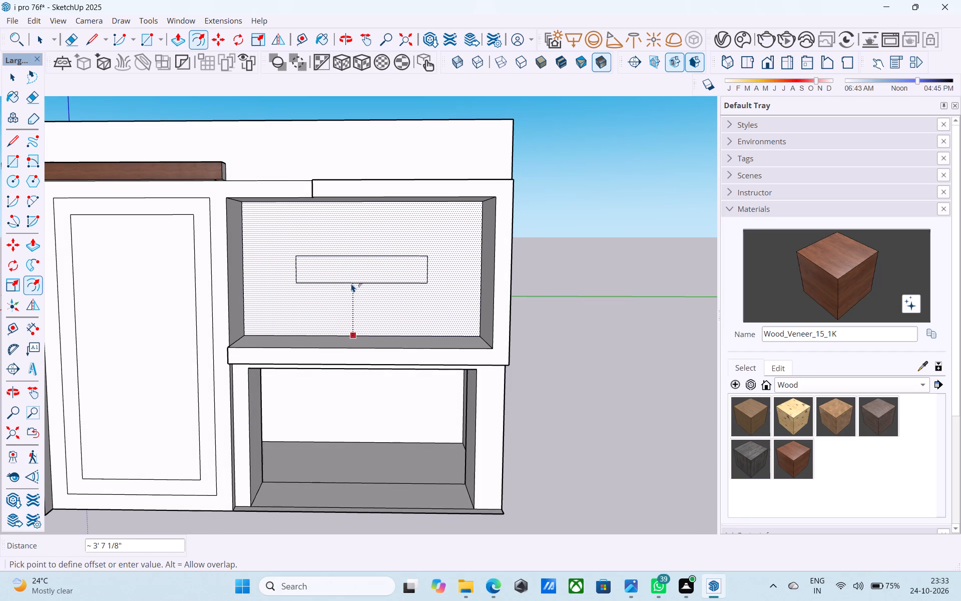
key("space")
Copy the right-hand vertical edge of the upper opening's back wall 4' inward along the wall.
middle_click_drag(465, 264, 499, 255)
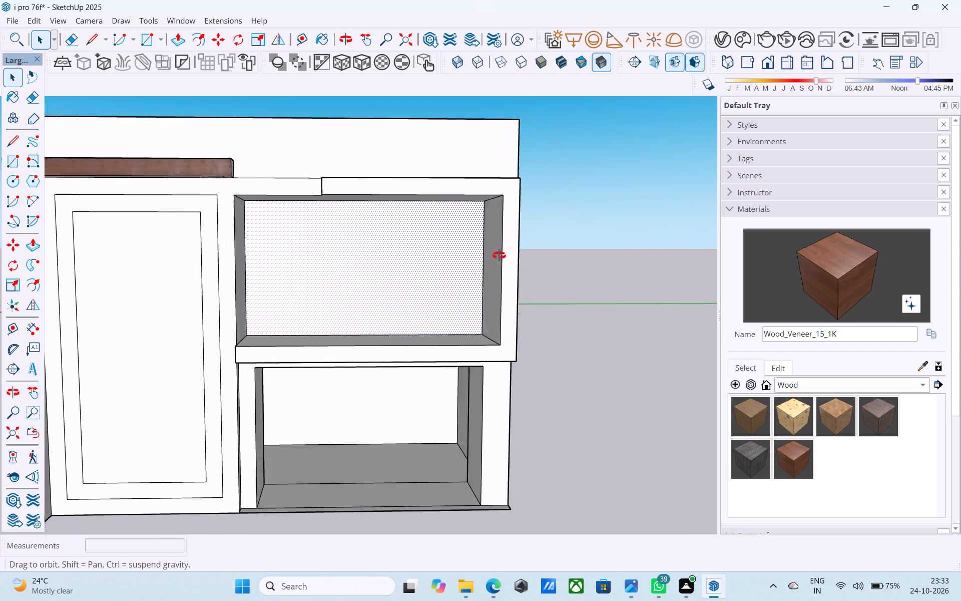
middle_click_drag(499, 255, 499, 255)
scroll(499, 255, "up", 1)
left_click(484, 252)
key("m")
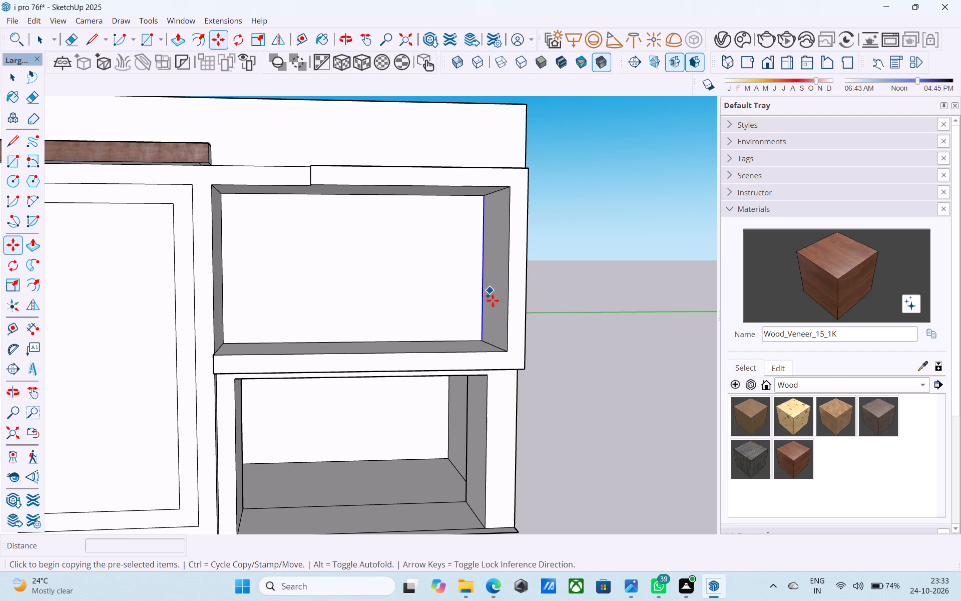
left_click(484, 342)
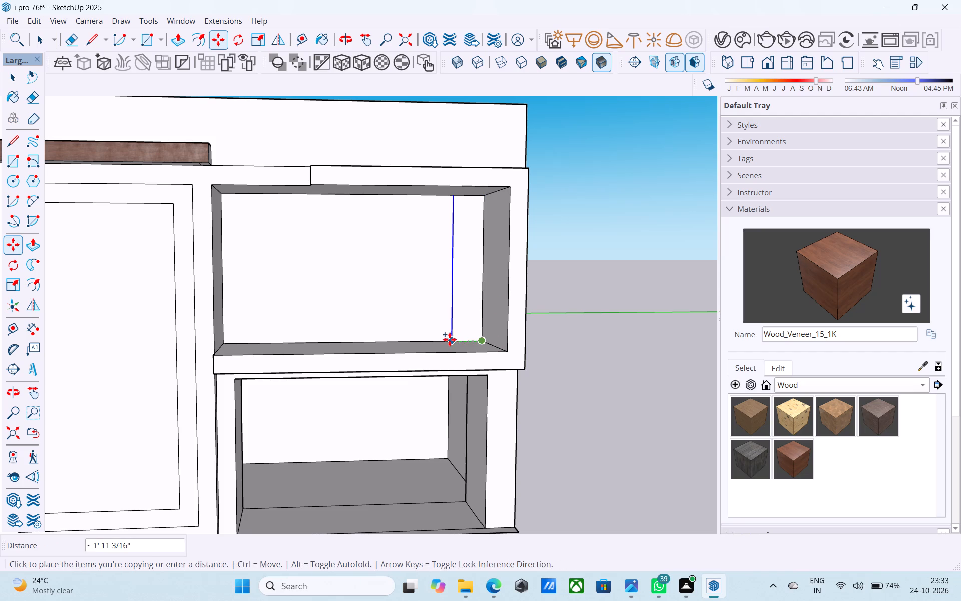
type("4'")
key("Return")
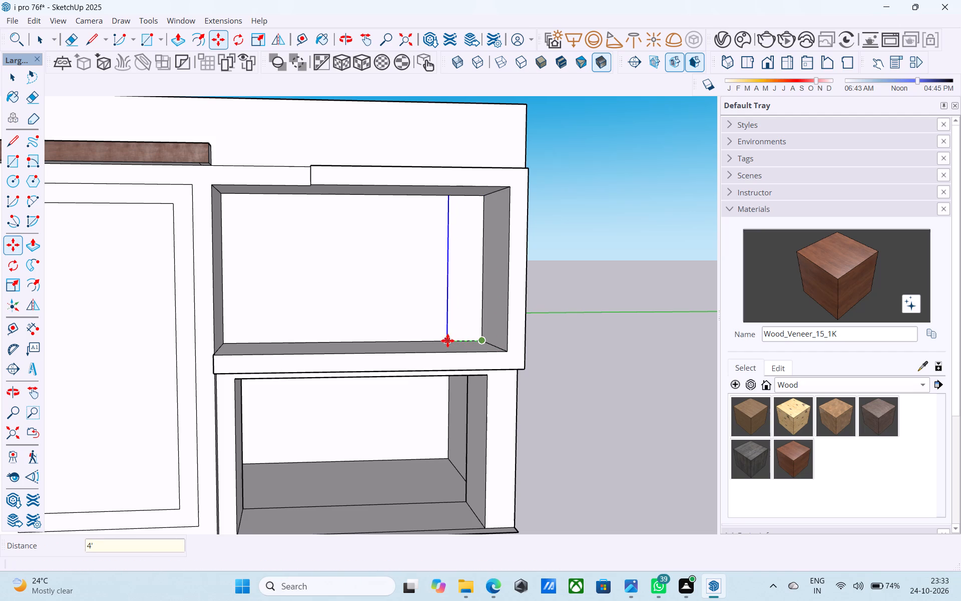
Copy the left-hand vertical edge of the upper opening's back wall 6' inward along the wall.
middle_click_drag(252, 274, 196, 278)
scroll(193, 281, "up", 4)
key("space")
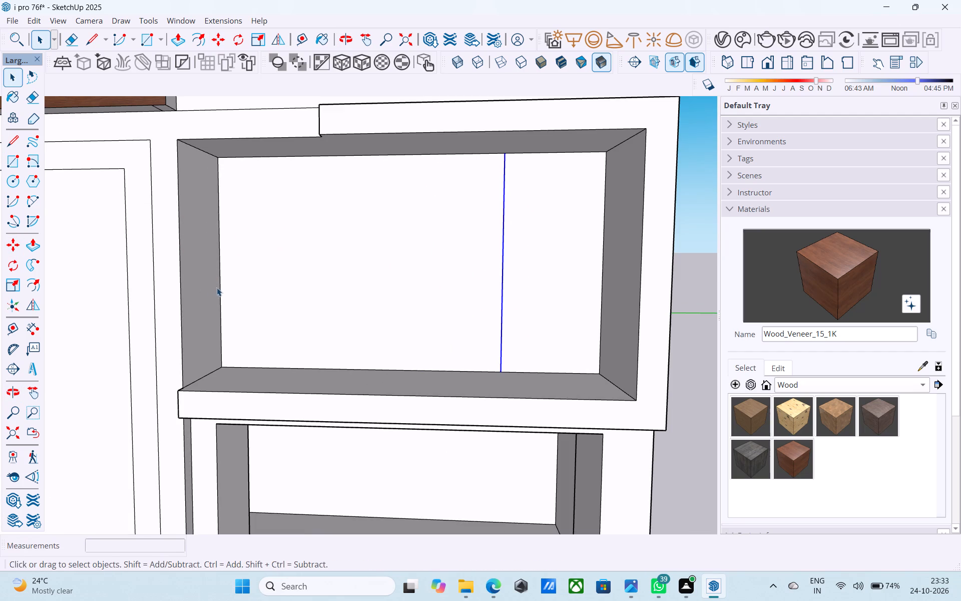
left_click(219, 288)
key("m")
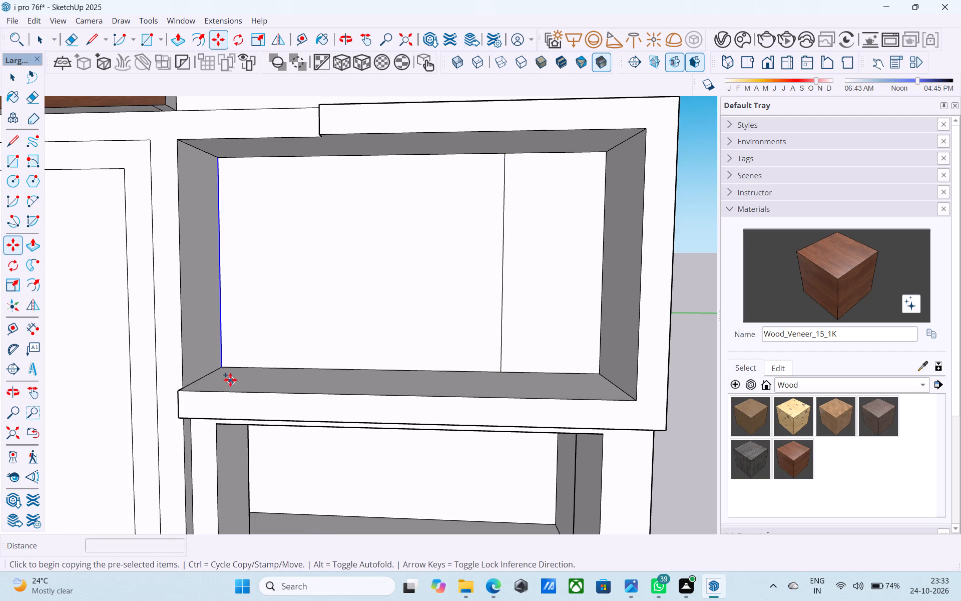
left_click(226, 365)
type("4'")
key("Return")
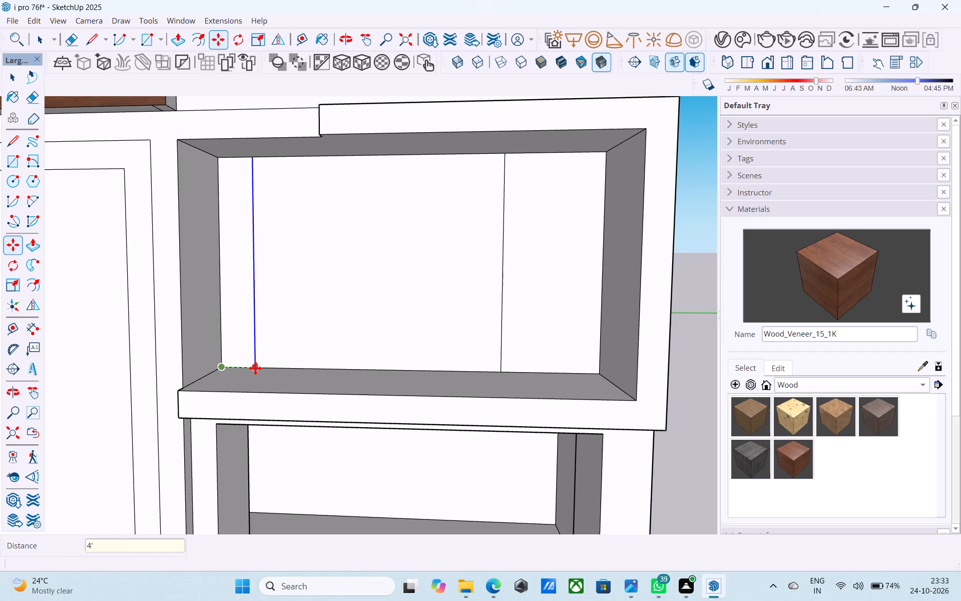
type("6'")
key("Return")
Place a horizontal guide line 3' above the bottom edge of the upper opening's back wall.
scroll(250, 367, "down", 3)
middle_click_drag(253, 367, 293, 388)
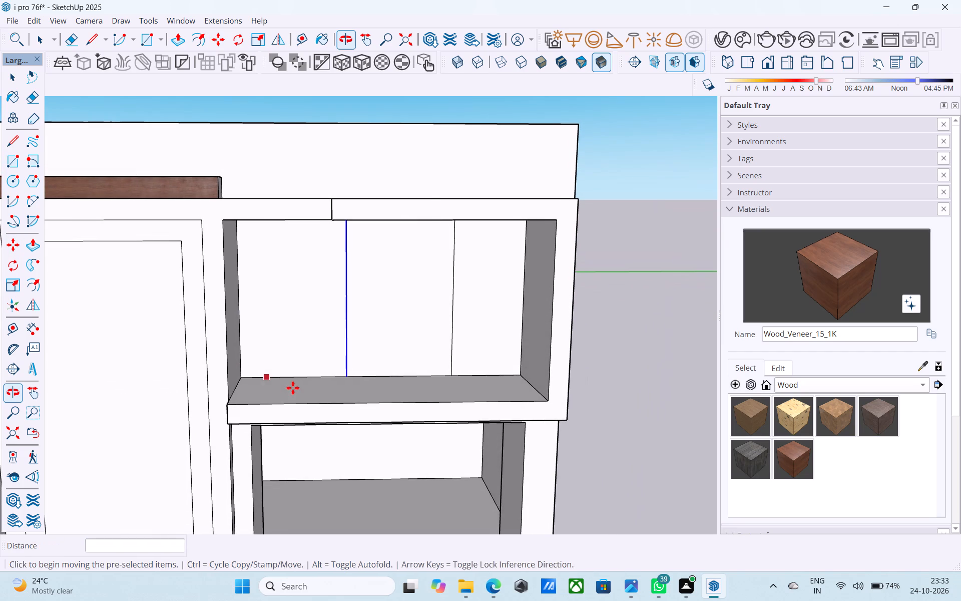
key("r")
key("space")
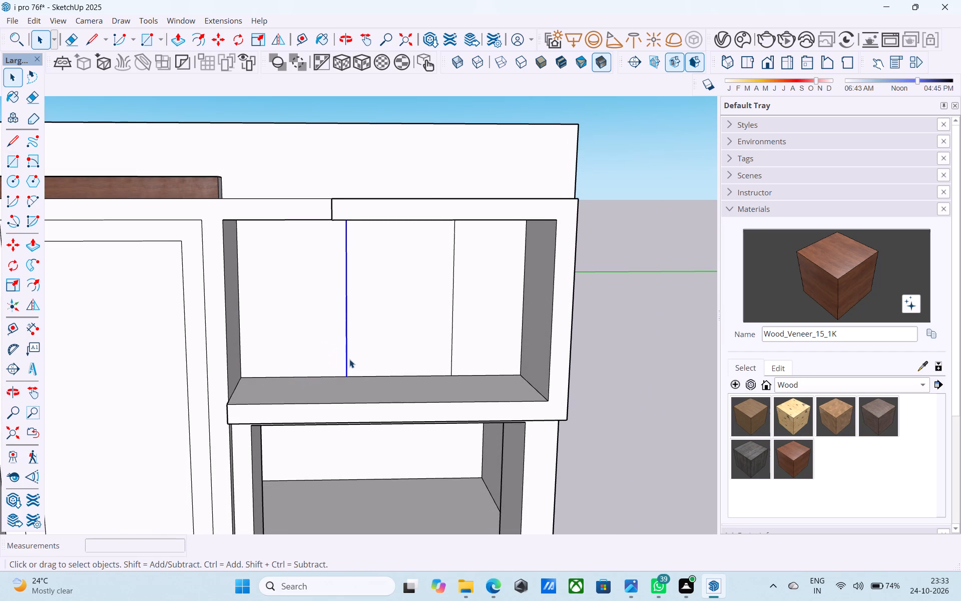
key("t")
left_click(368, 376)
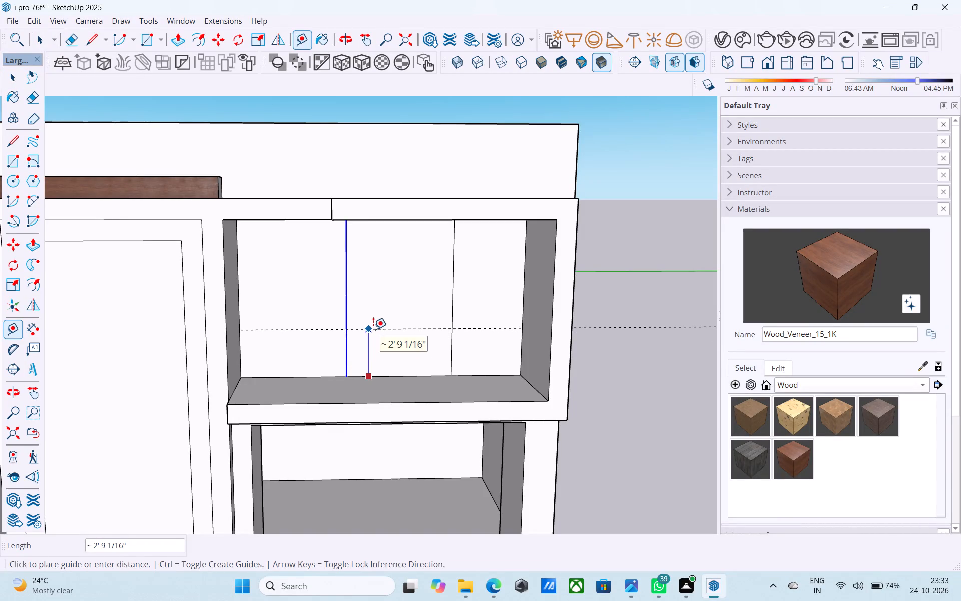
type("3'")
key("Return")
Draw a window rectangle 4' high and 6' wide on the guide line between the two copied vertical lines.
key("r")
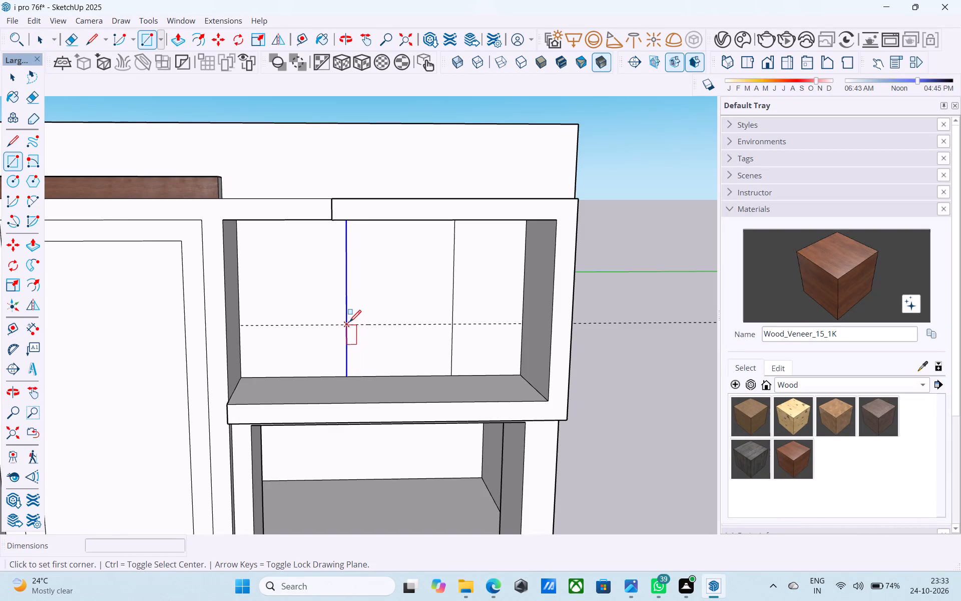
left_click(349, 323)
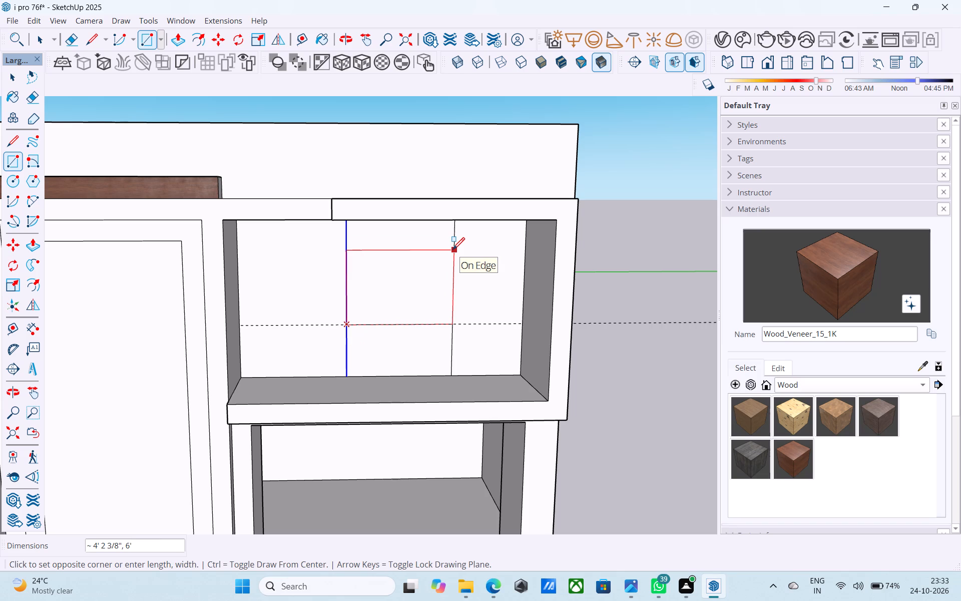
type("4',6'")
key("Return")
key("space")
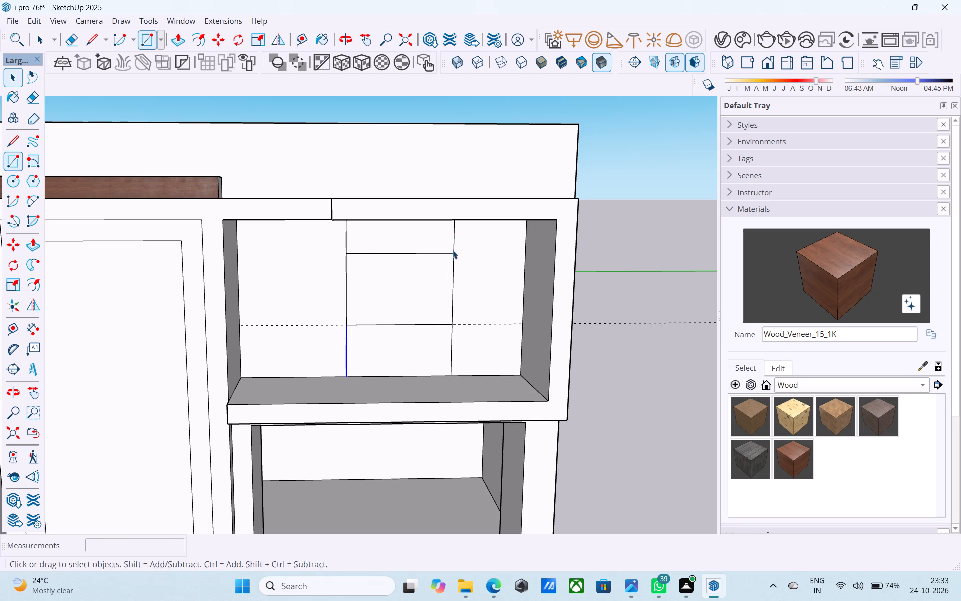
Erase the two leftover vertical line segments above the window rectangle.
key("e")
left_click_drag(366, 235, 346, 240)
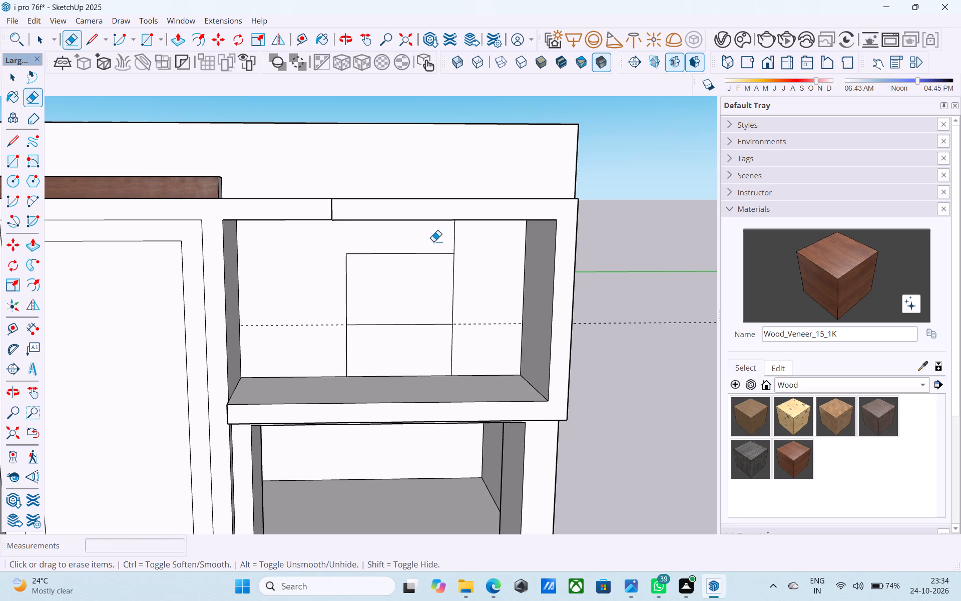
left_click_drag(457, 238, 446, 237)
key("space")
Offset the window rectangle inward by 2" to form its frame.
left_click(400, 294)
key("f")
left_click(400, 294)
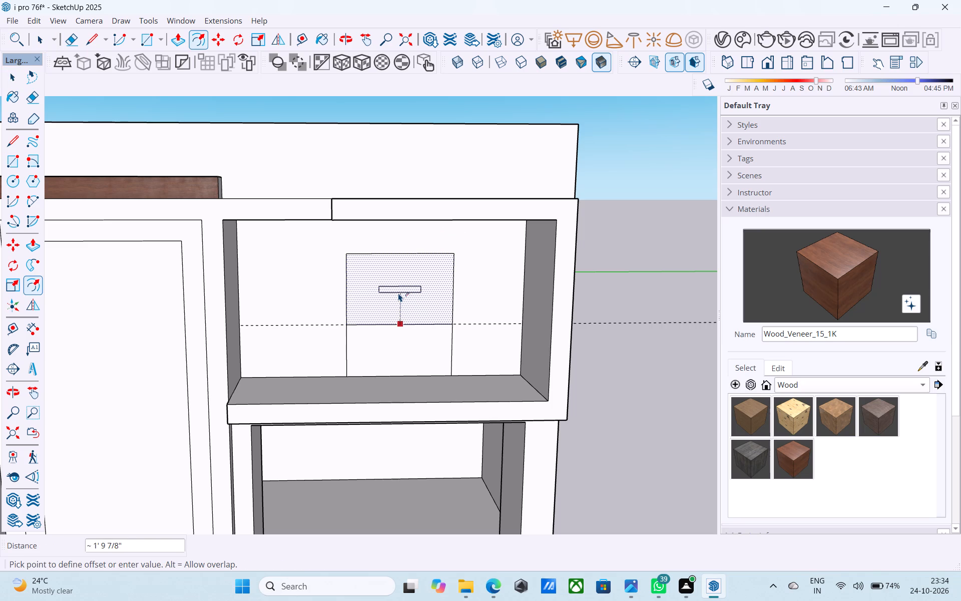
key("2")
key("shift+quotedbl")
key("Return")
key("space")
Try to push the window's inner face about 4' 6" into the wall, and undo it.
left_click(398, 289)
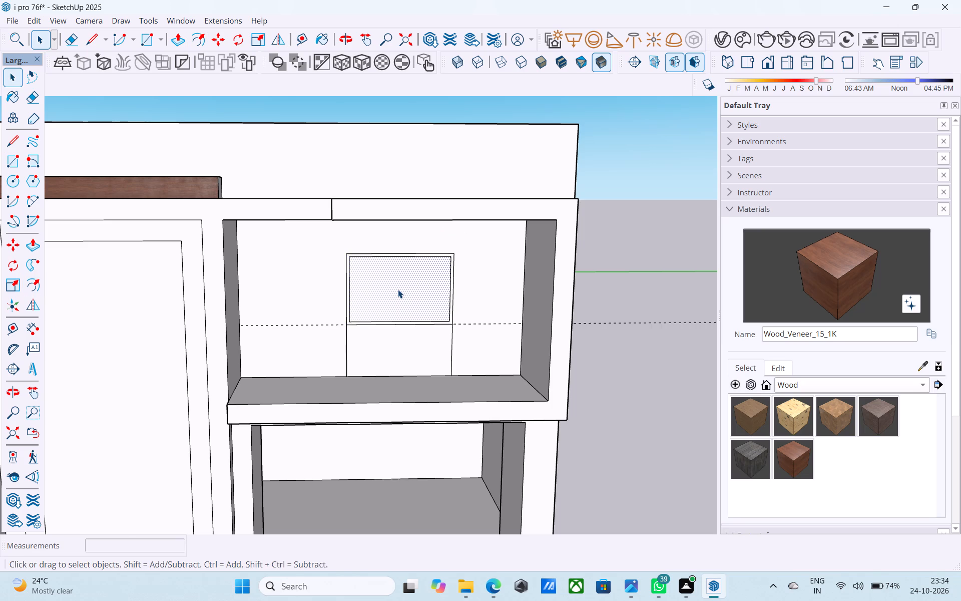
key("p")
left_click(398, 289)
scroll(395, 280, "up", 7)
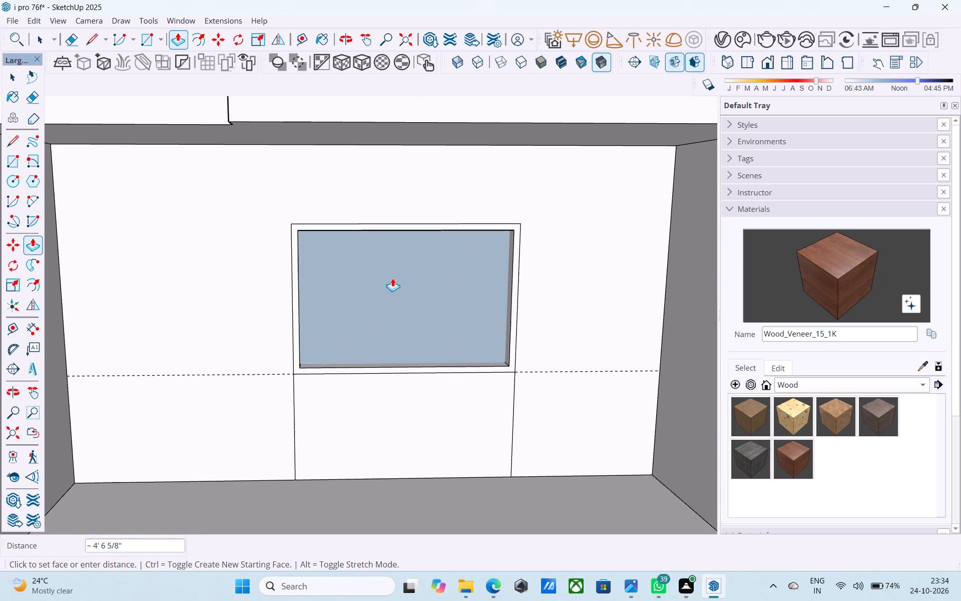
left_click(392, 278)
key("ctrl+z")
Push the window's inner face back into the wall to cut the window opening.
left_click(394, 287)
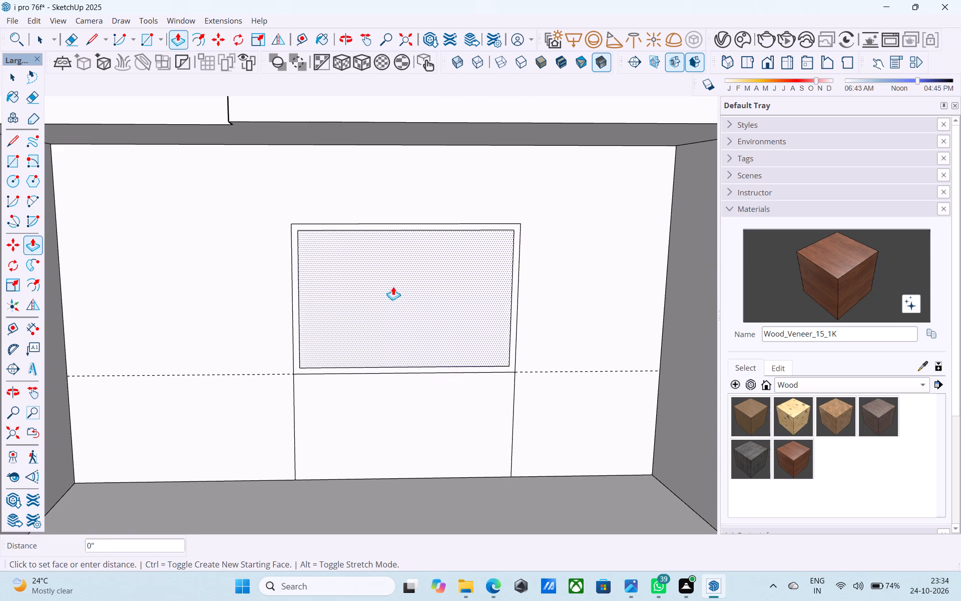
left_click(378, 274)
scroll(379, 268, "down", 8)
key("space")
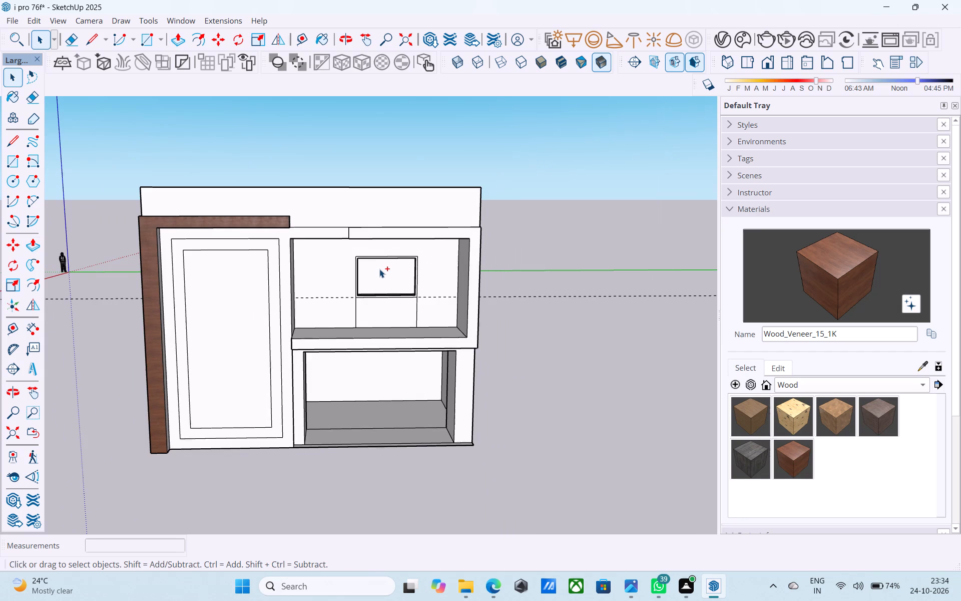
Save the model.
key("ctrl+s")
Examine the front elevation and the wood border from the side and from below.
scroll(379, 269, "down", 2)
scroll(379, 269, "up", 1)
scroll(379, 269, "down", 2)
middle_click_drag(377, 279, 202, 244)
scroll(309, 346, "up", 4)
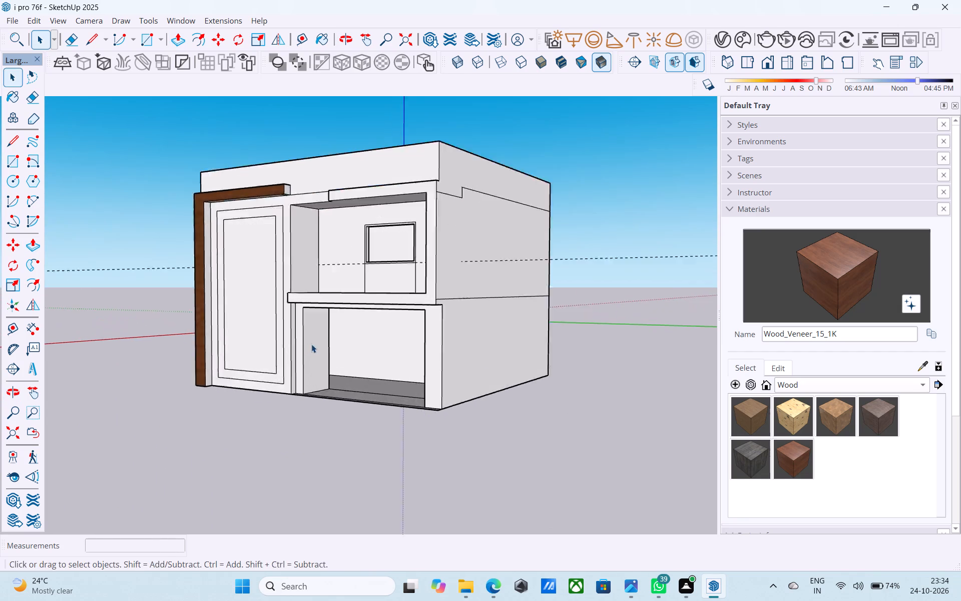
scroll(311, 344, "up", 1)
scroll(312, 338, "down", 4)
middle_click_drag(308, 336, 403, 349)
middle_click_drag(380, 279, 341, 194)
scroll(326, 208, "up", 9)
scroll(365, 241, "down", 4)
middle_click_drag(363, 241, 352, 236)
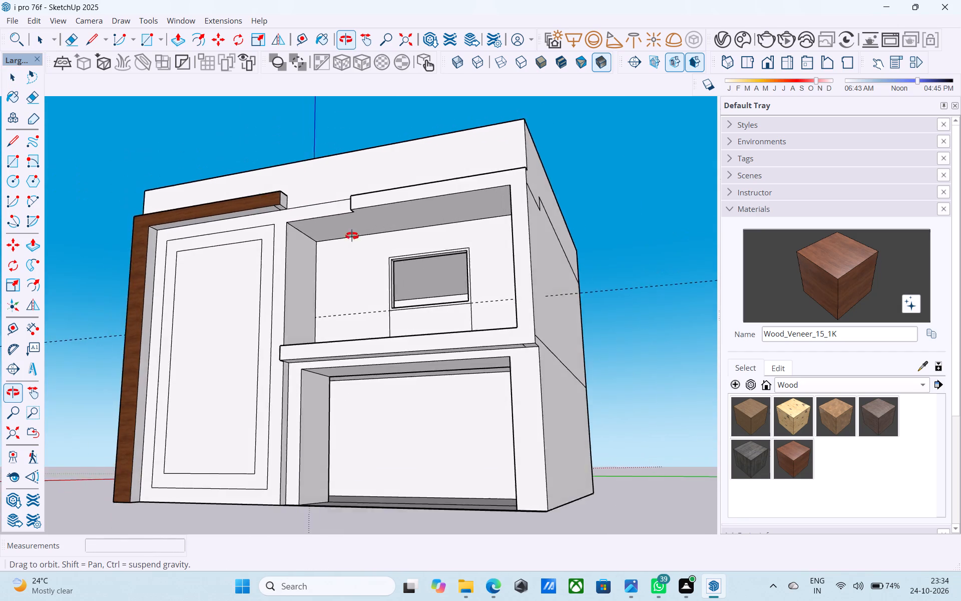
middle_click_drag(352, 236, 370, 223)
middle_click_drag(325, 211, 309, 206)
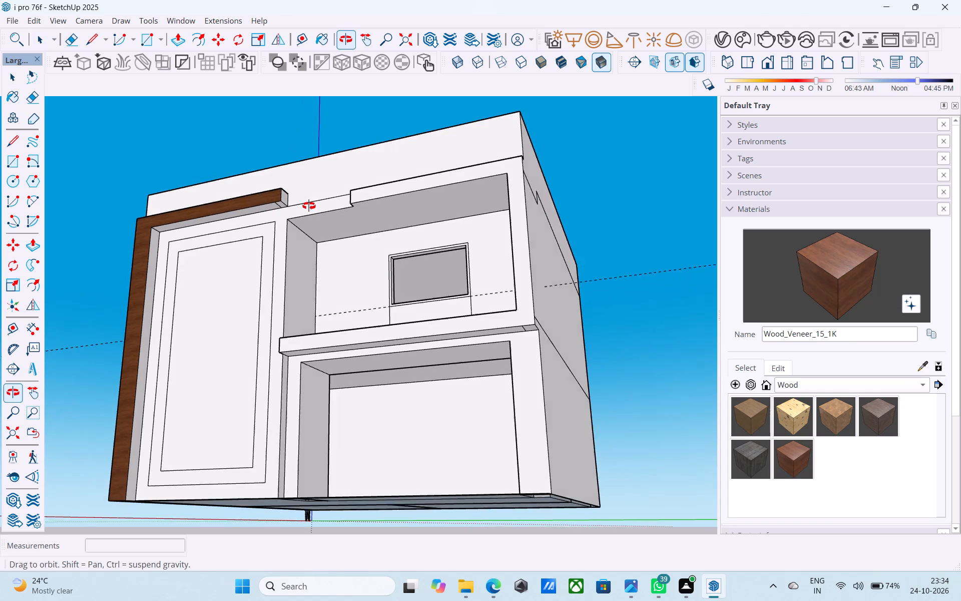
middle_click_drag(309, 206, 308, 206)
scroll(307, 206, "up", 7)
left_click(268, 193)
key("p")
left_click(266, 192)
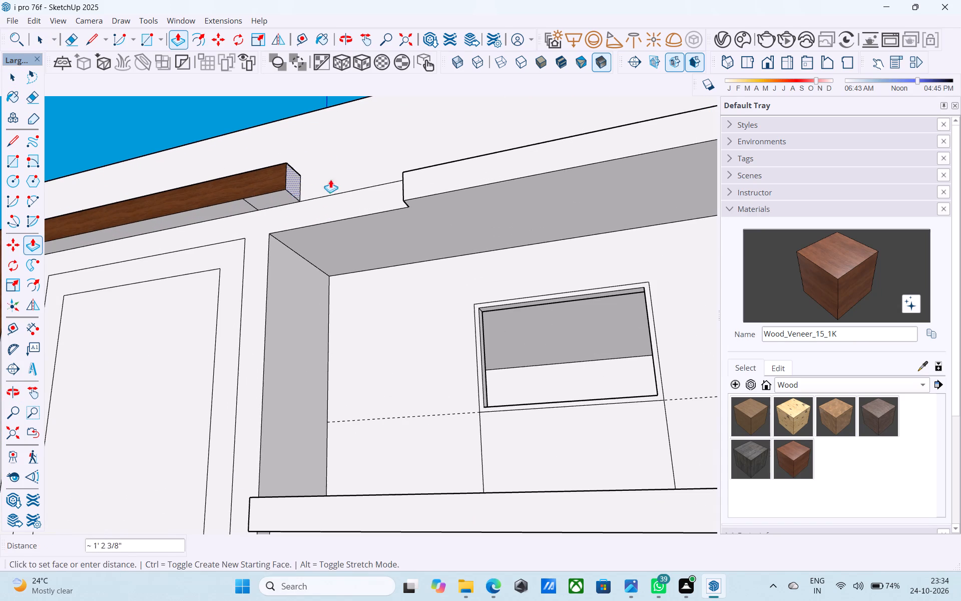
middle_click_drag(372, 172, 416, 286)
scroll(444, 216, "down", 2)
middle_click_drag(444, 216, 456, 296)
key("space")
Erase the stray dividing line on the underside of the wood border's horizontal arm near its end.
scroll(457, 293, "down", 5)
middle_click_drag(340, 263, 370, 227)
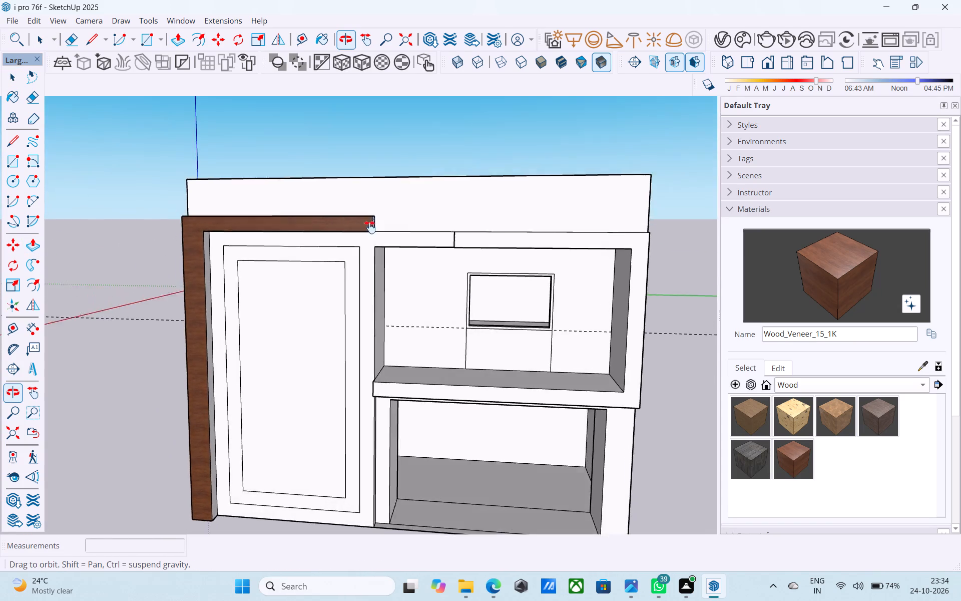
middle_click_drag(370, 227, 380, 166)
scroll(351, 244, "up", 8)
middle_click_drag(398, 241, 391, 214)
key("e")
scroll(412, 235, "up", 4)
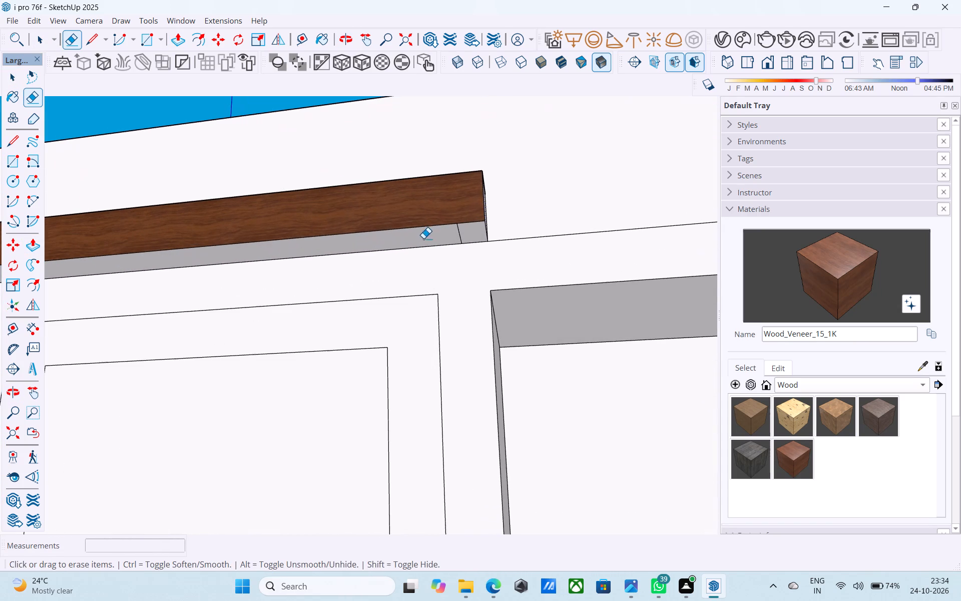
left_click(459, 237)
key("space")
Push the underside of the wood border's horizontal arm upward to make the arm thinner.
left_click(454, 237)
key("p")
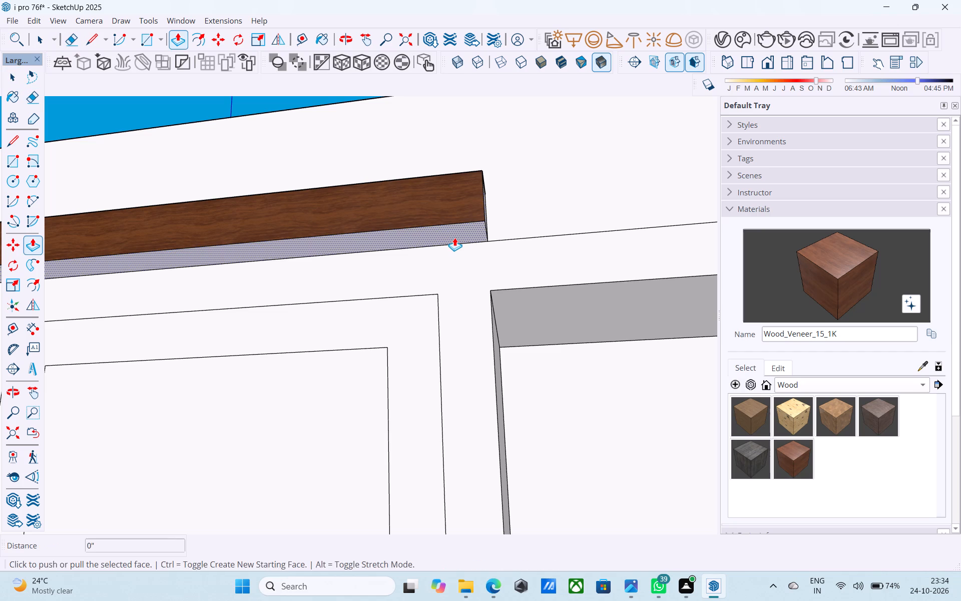
left_click(454, 237)
left_click(452, 218)
Pull the long top face of the wood border's horizontal arm upward to raise the arm.
middle_click_drag(445, 220, 446, 250)
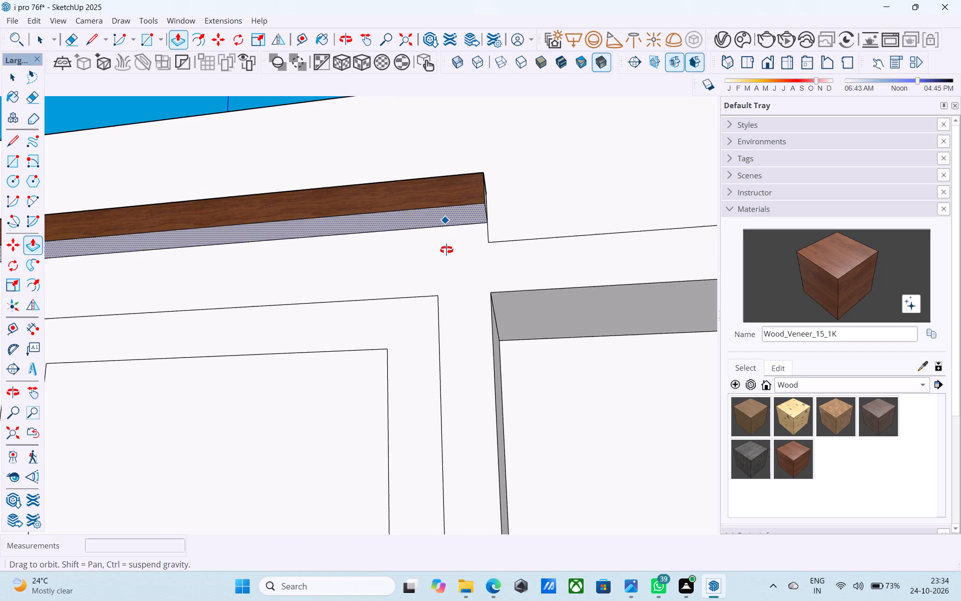
middle_click_drag(446, 250, 459, 413)
key("space")
left_click(429, 225)
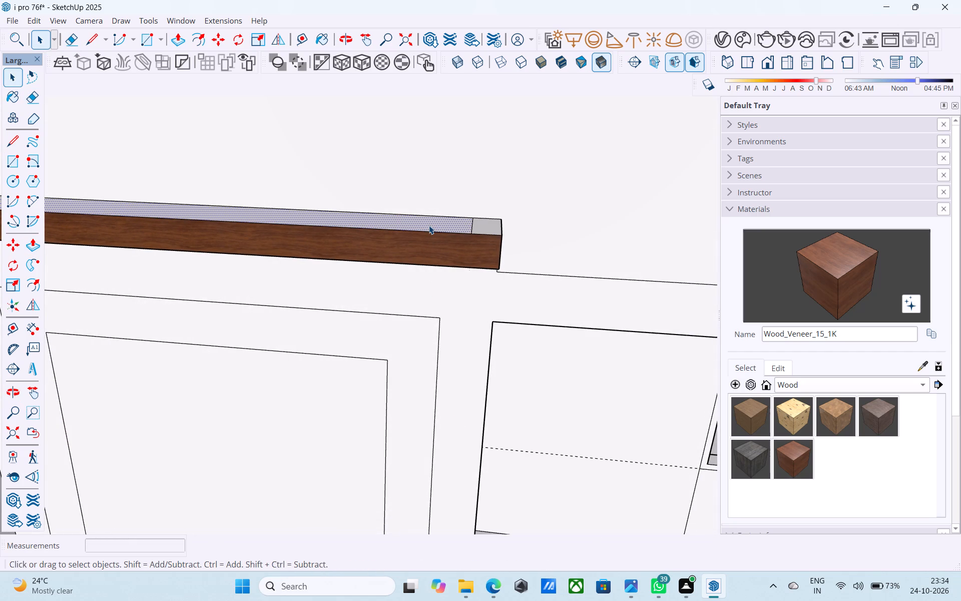
key("p")
left_click(429, 225)
left_click(429, 209)
key("space")
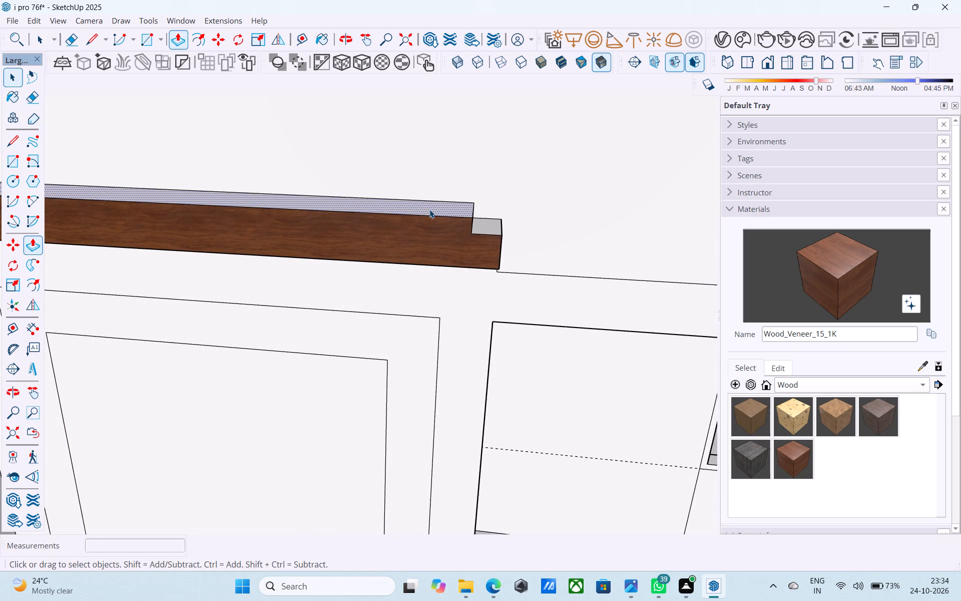
Extend the raised part's short end face flush with the wood border's end and erase the edge dividing the two end faces.
middle_click_drag(439, 219, 373, 204)
scroll(417, 207, "up", 2)
left_click(465, 217)
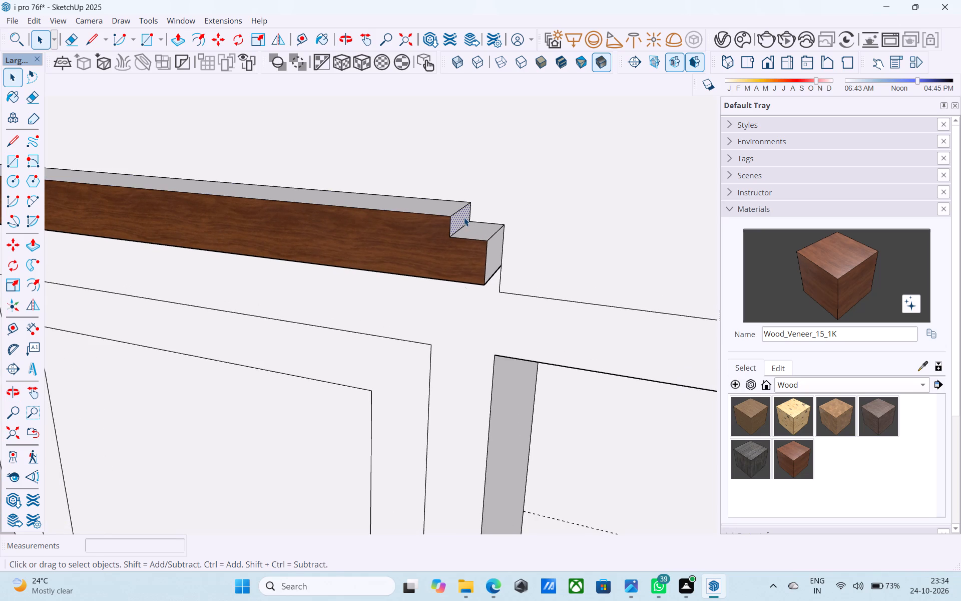
key("p")
left_click(464, 217)
left_click(494, 244)
key("space")
middle_click_drag(489, 243, 469, 238)
key("e")
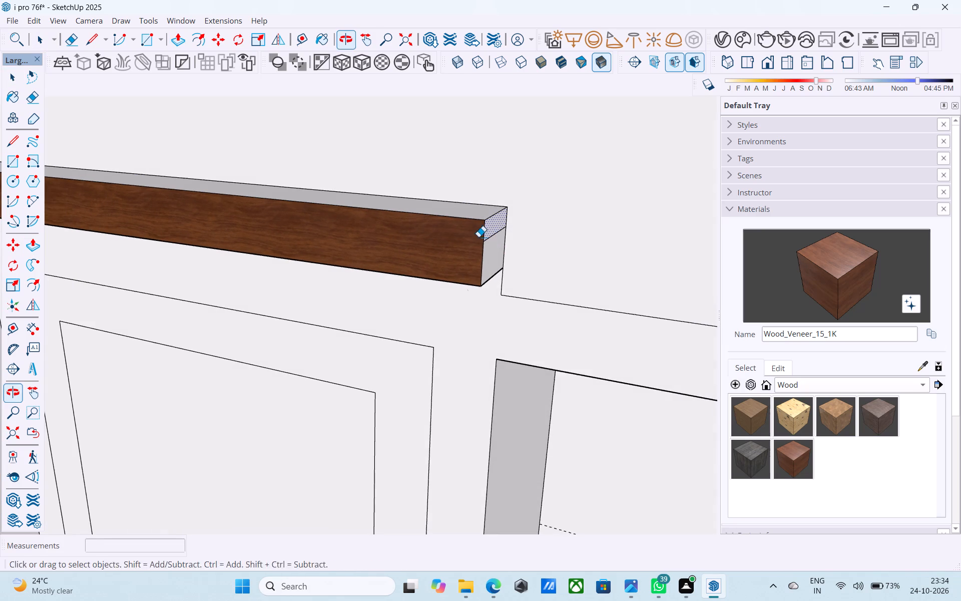
left_click(490, 233)
key("space")
Extend the end face of the wood border's horizontal arm outward about 5' across the upper opening.
left_click(493, 236)
scroll(493, 236, "down", 3)
key("p")
left_click(493, 236)
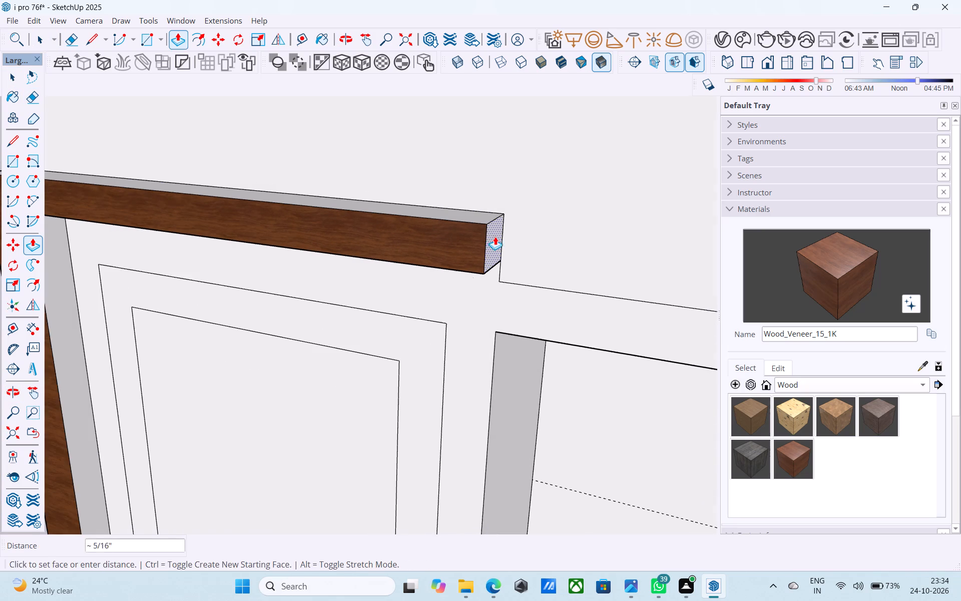
scroll(495, 236, "down", 7)
middle_click_drag(497, 237, 582, 212)
left_click(662, 193)
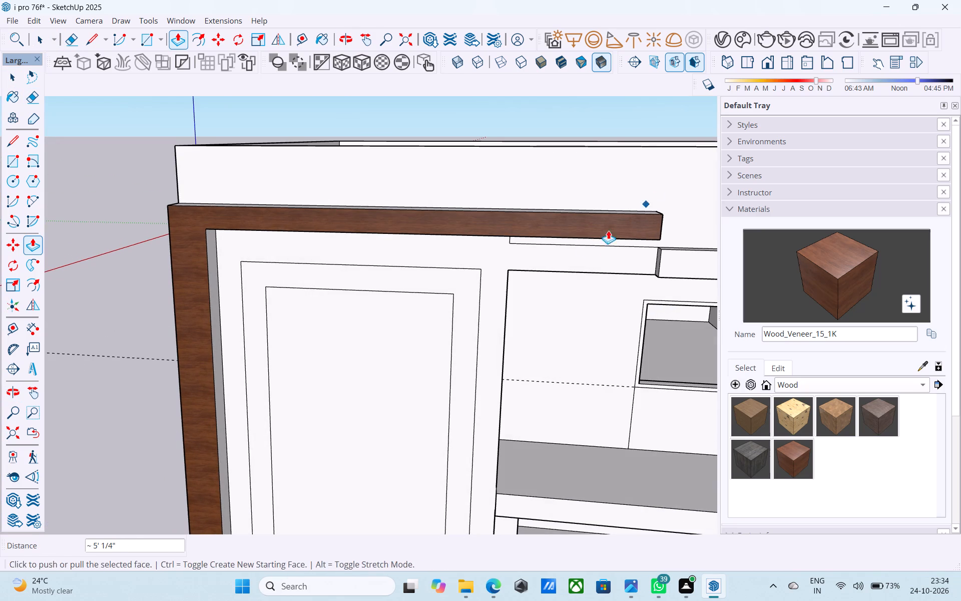
Examine the extended wood border where it passes above the upper opening's frame.
middle_click_drag(588, 246, 579, 191)
scroll(579, 183, "down", 10)
middle_click_drag(564, 207, 575, 219)
middle_click_drag(573, 220, 485, 213, "shift")
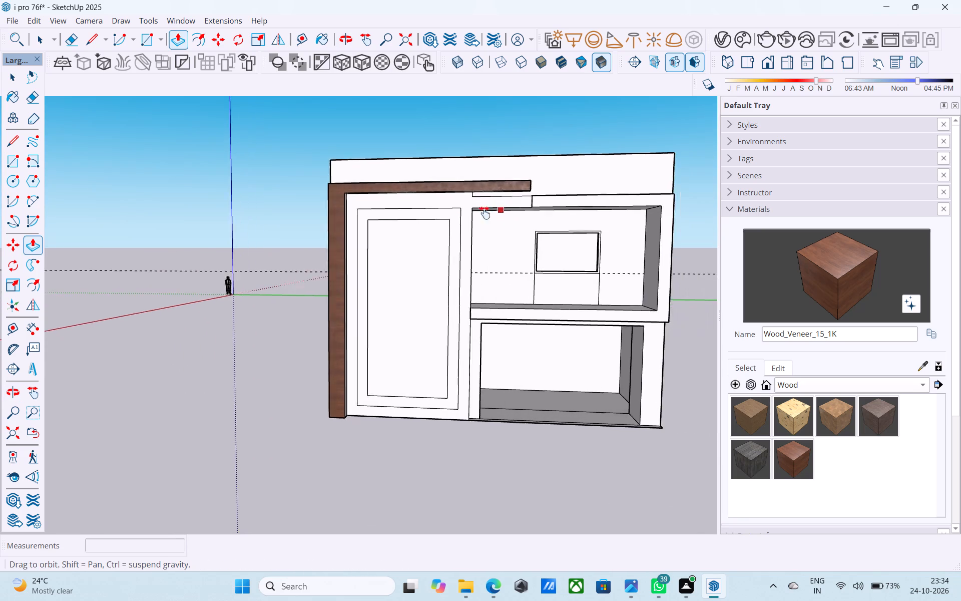
middle_click_drag(485, 213, 550, 208, "shift")
scroll(521, 218, "up", 4)
scroll(519, 219, "down", 3)
middle_click_drag(518, 222, 481, 227, "shift")
scroll(453, 210, "up", 8)
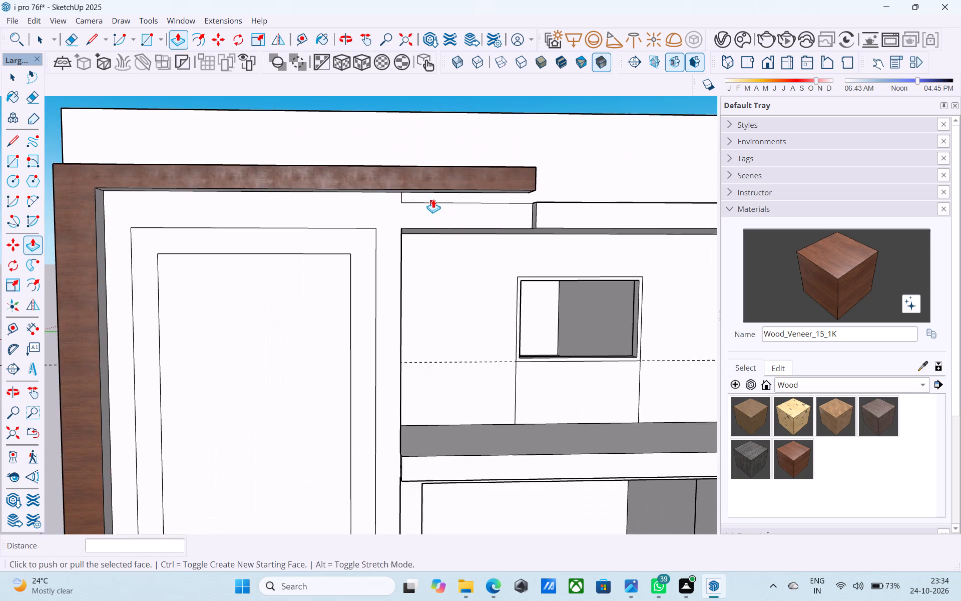
Erase the leftover edges on the wall just below the wood border's horizontal arm.
scroll(433, 199, "up", 3)
key("e")
left_click_drag(431, 199, 425, 217)
left_click(386, 210)
left_click_drag(384, 206, 378, 203)
left_click(392, 200)
key("space")
Copy the short end edge of the wood arm's underside 5' inward, with the distance divided into 8 equal strips.
scroll(388, 209, "down", 3)
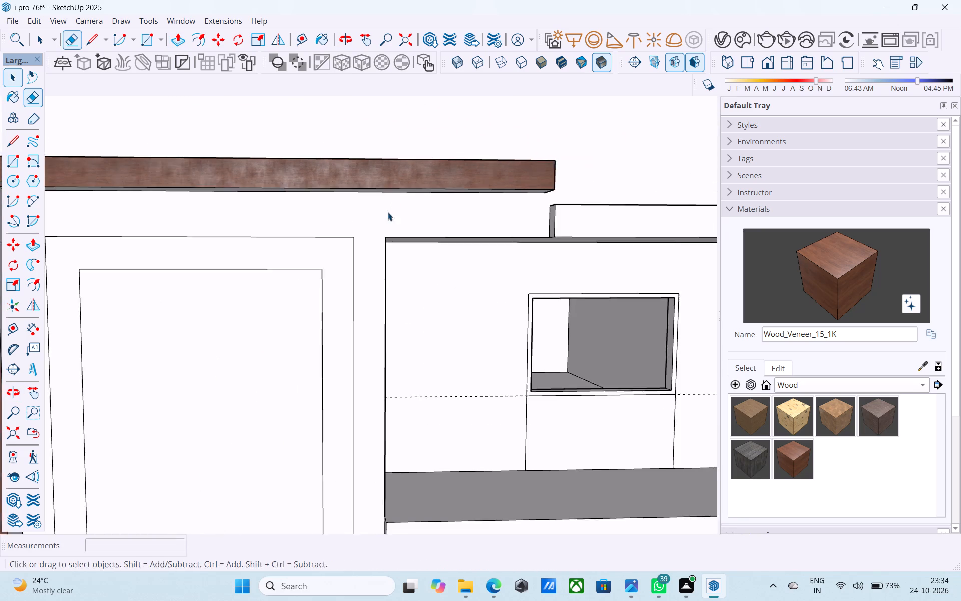
scroll(388, 212, "down", 8)
middle_click_drag(388, 219, 376, 168)
key("l")
middle_click_drag(399, 178, 392, 157)
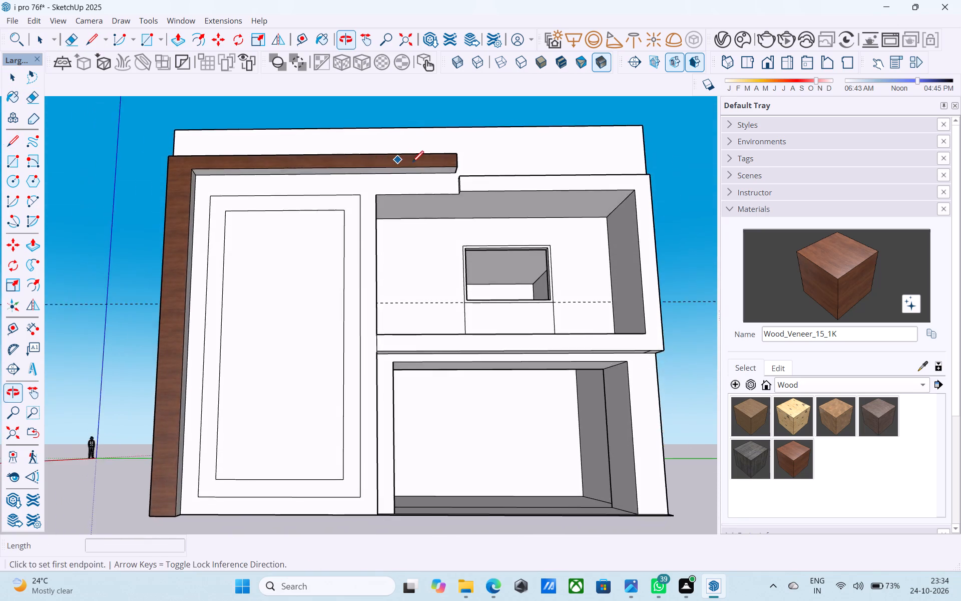
scroll(417, 164, "up", 4)
key("space")
scroll(370, 187, "up", 3)
middle_click_drag(369, 185, 364, 177)
key("l")
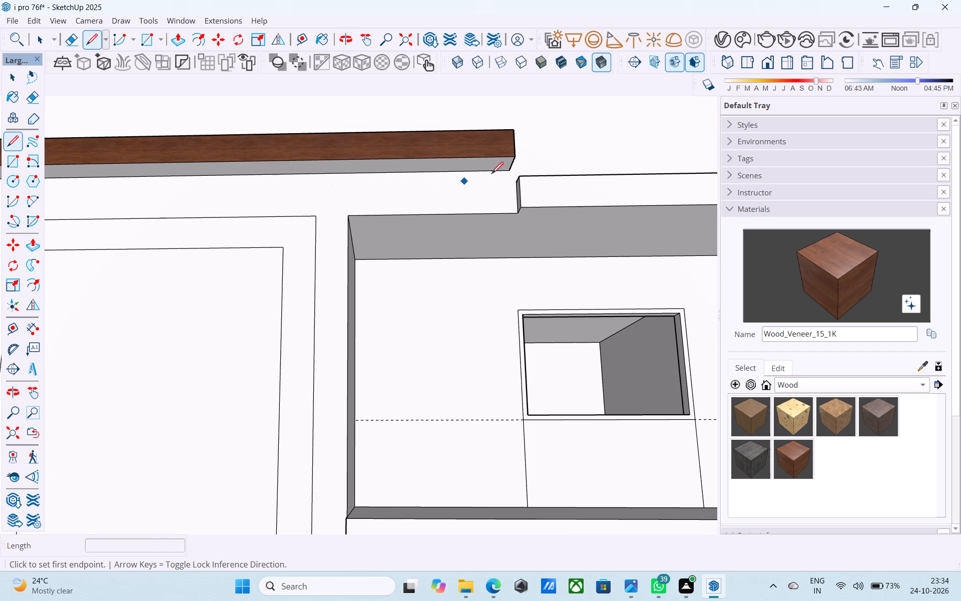
key("space")
left_click(514, 162)
key("m")
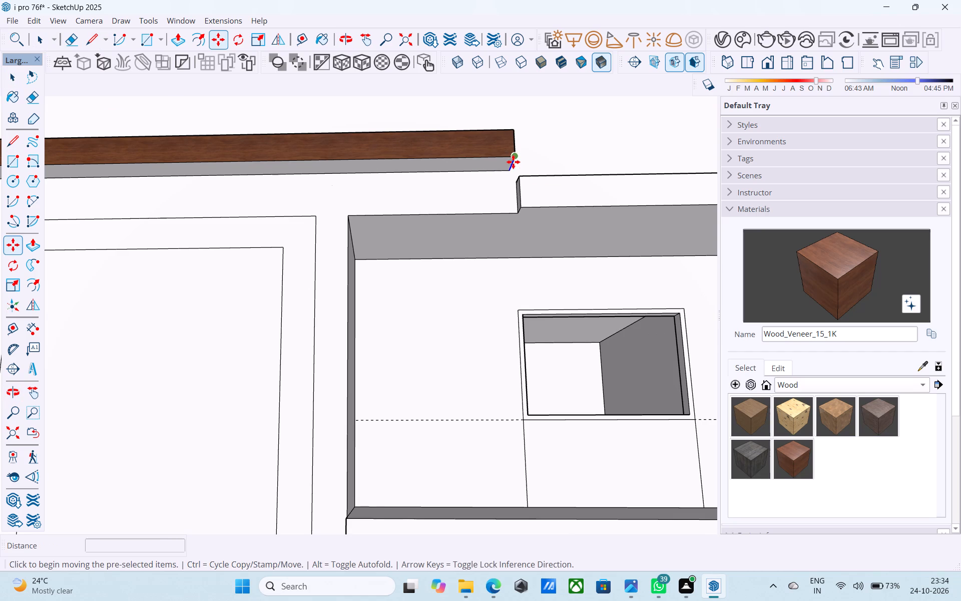
left_click(513, 153)
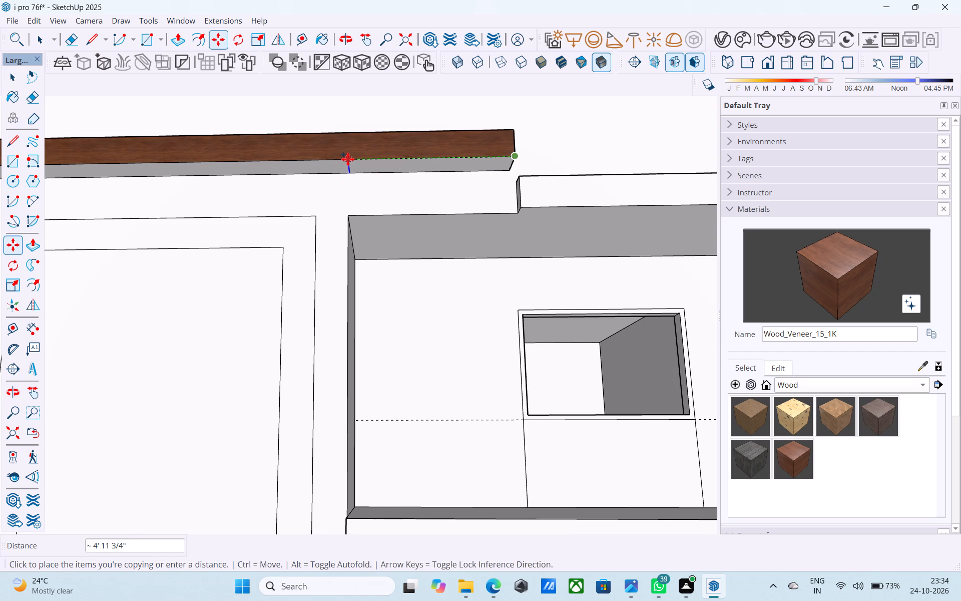
type("4'")
key("Return")
type("5'")
key("Return")
type("/8")
key("Return")
key("space")
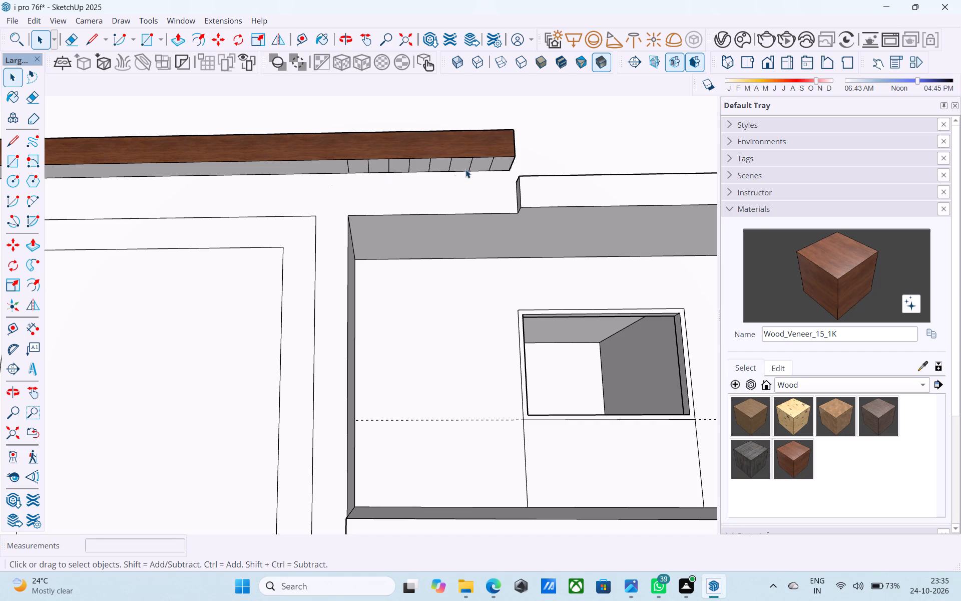
Pull the second underside strip from the arm's free end down about 1' 4 3/4" to the top edge of the upper opening.
left_click(480, 159)
left_click(482, 162)
left_click(482, 163)
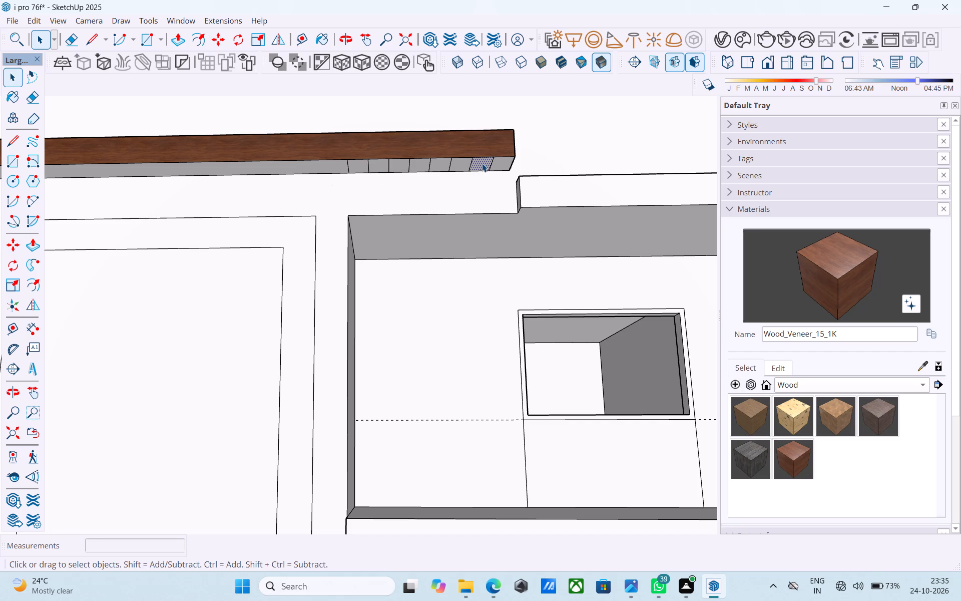
key("p")
left_click(482, 163)
scroll(481, 234, "down", 4)
middle_click_drag(478, 236, 471, 312)
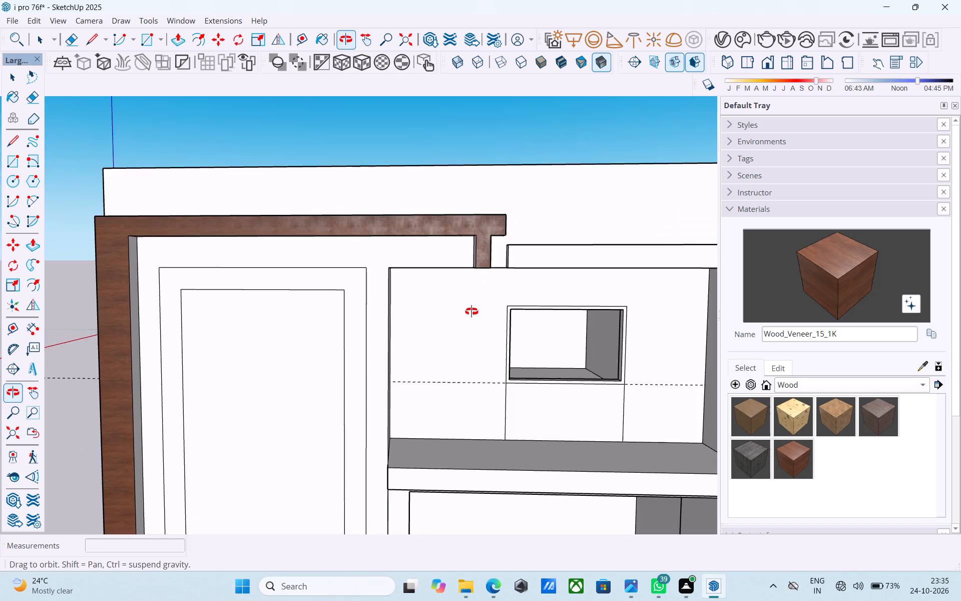
middle_click_drag(471, 312, 467, 221)
scroll(467, 221, "up", 4)
left_click(475, 198)
Repeat the same downward pull on every other remaining strip, giving four short slats under the wood arm.
scroll(480, 239, "down", 5)
scroll(479, 230, "up", 2)
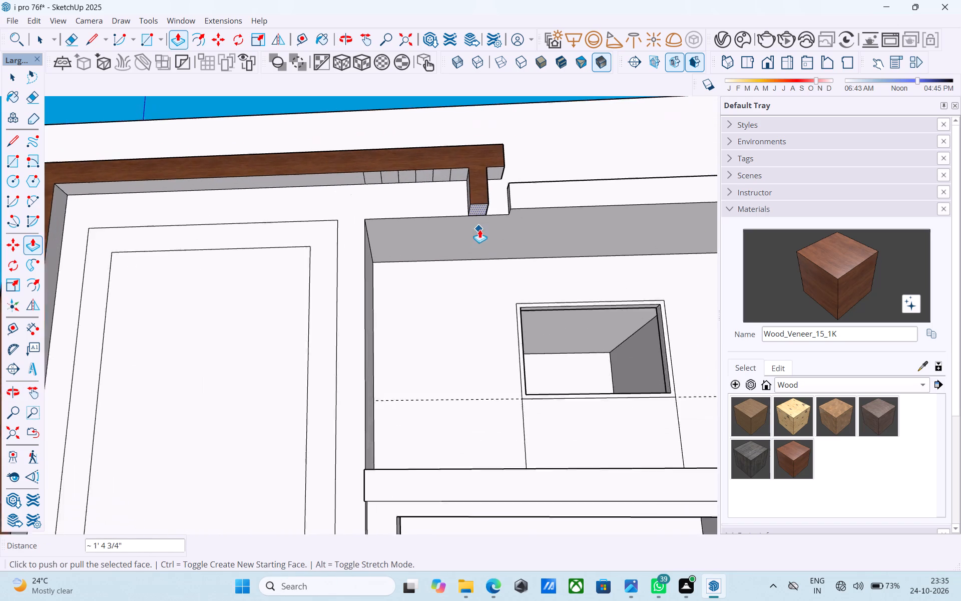
scroll(479, 229, "up", 5)
key("space")
left_click(424, 152)
key("p")
double_click(424, 151)
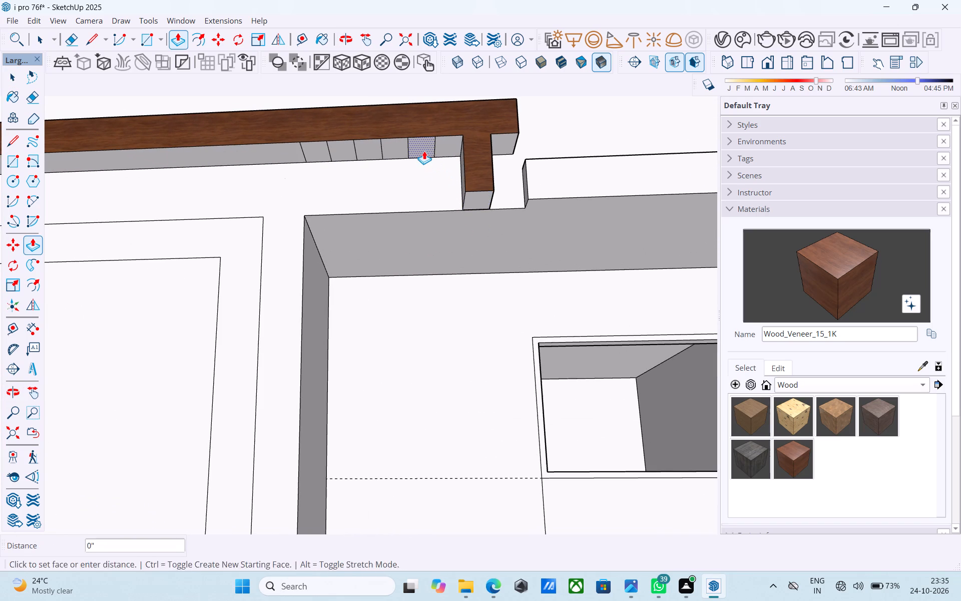
double_click(372, 148)
double_click(317, 150)
scroll(319, 150, "down", 3)
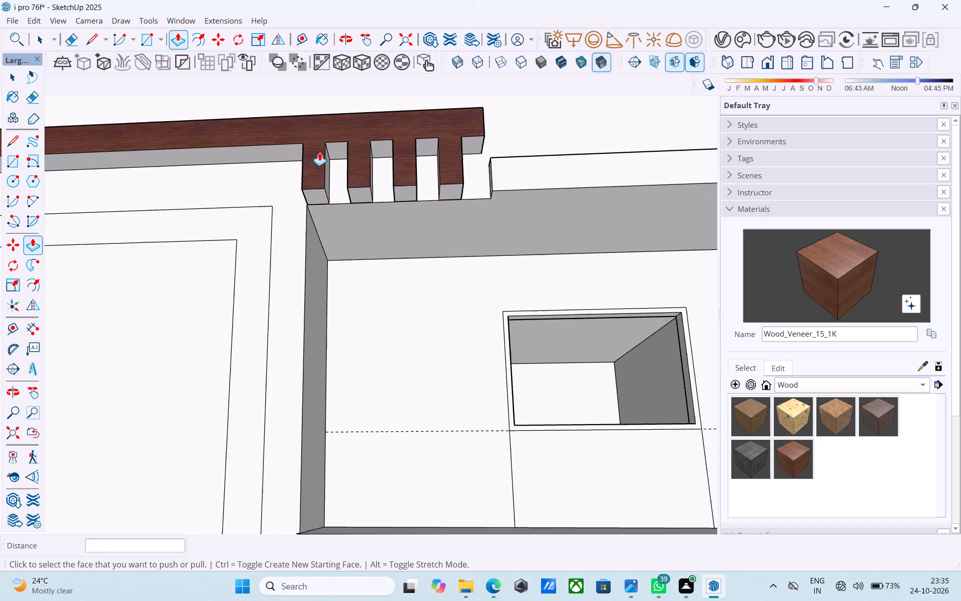
scroll(319, 152, "down", 1)
middle_click_drag(319, 154, 331, 302)
key("space")
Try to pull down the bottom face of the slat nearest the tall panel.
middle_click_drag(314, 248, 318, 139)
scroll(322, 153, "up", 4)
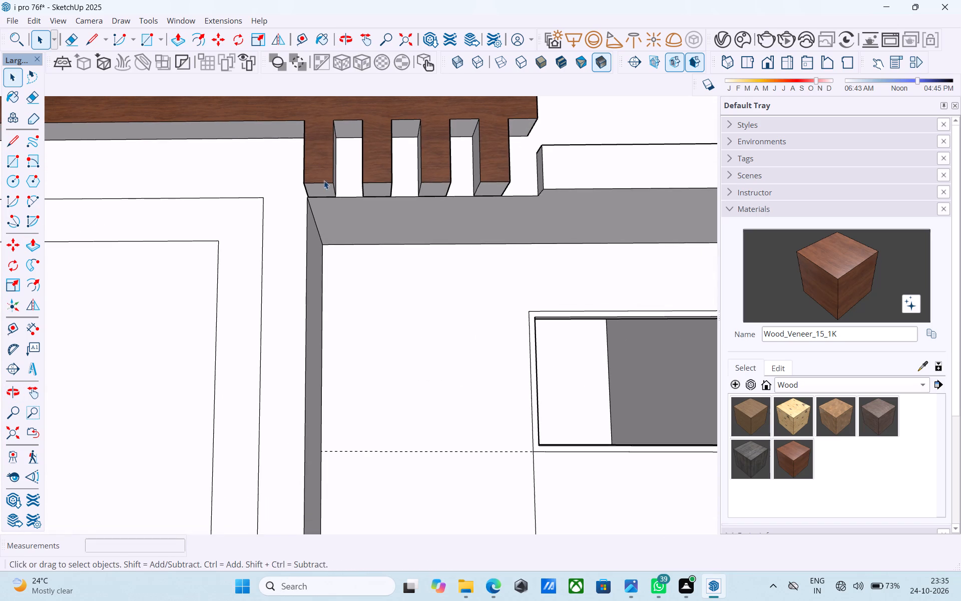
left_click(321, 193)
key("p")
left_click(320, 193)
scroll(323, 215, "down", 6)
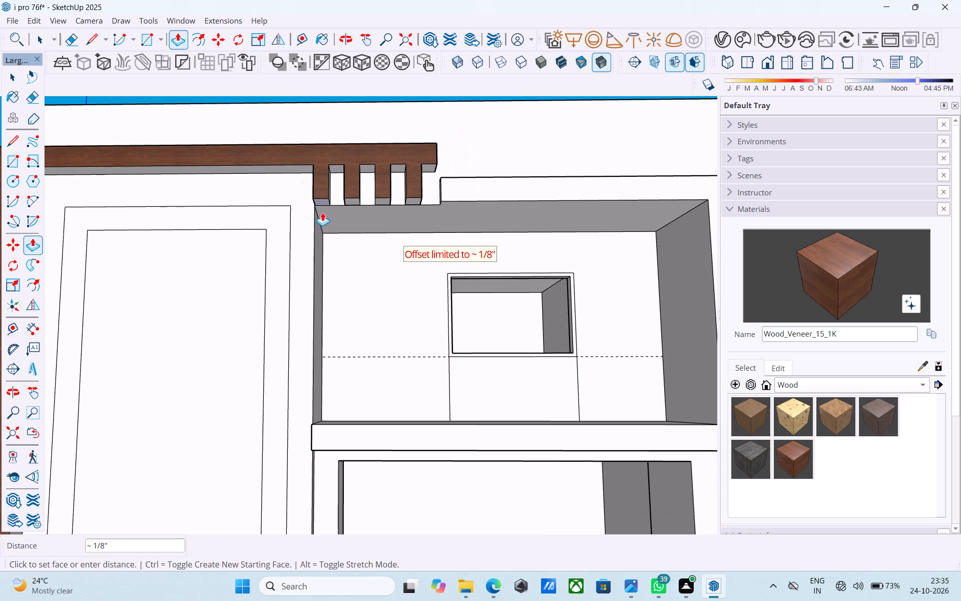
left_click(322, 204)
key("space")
Extend the bottom face of the slat nearest the tall panel down 9' to the upper opening's lower slab.
scroll(328, 205, "up", 3)
left_click(320, 195)
scroll(321, 197, "up", 1)
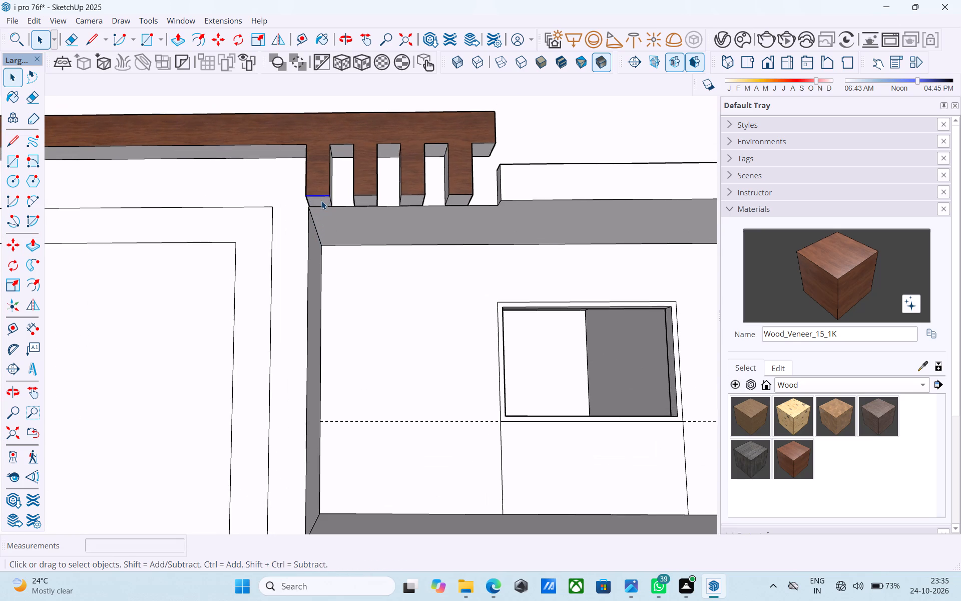
scroll(322, 205, "up", 5)
left_click(323, 202)
key("p")
left_click(323, 202)
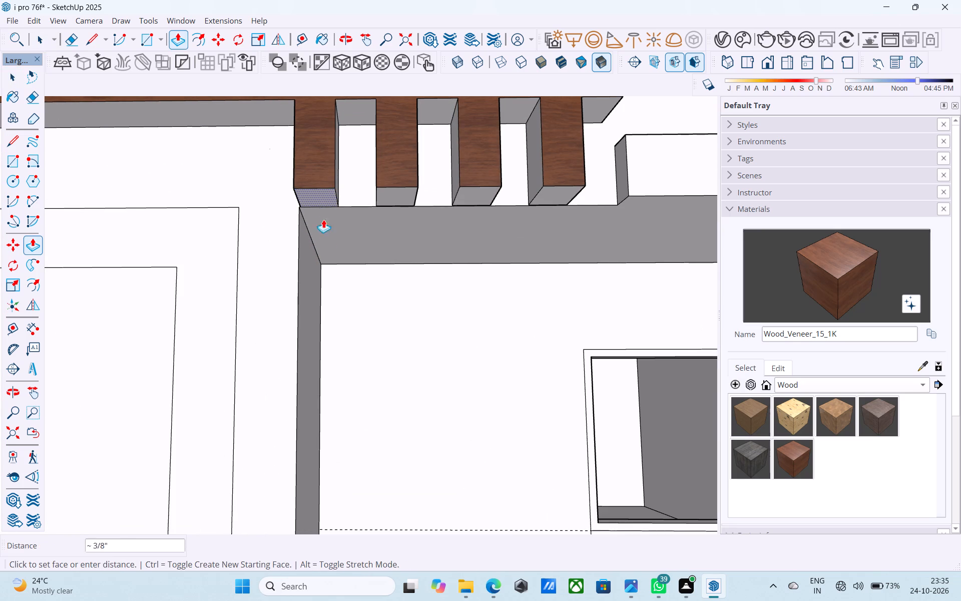
scroll(326, 253, "down", 10)
middle_click_drag(328, 266, 314, 439)
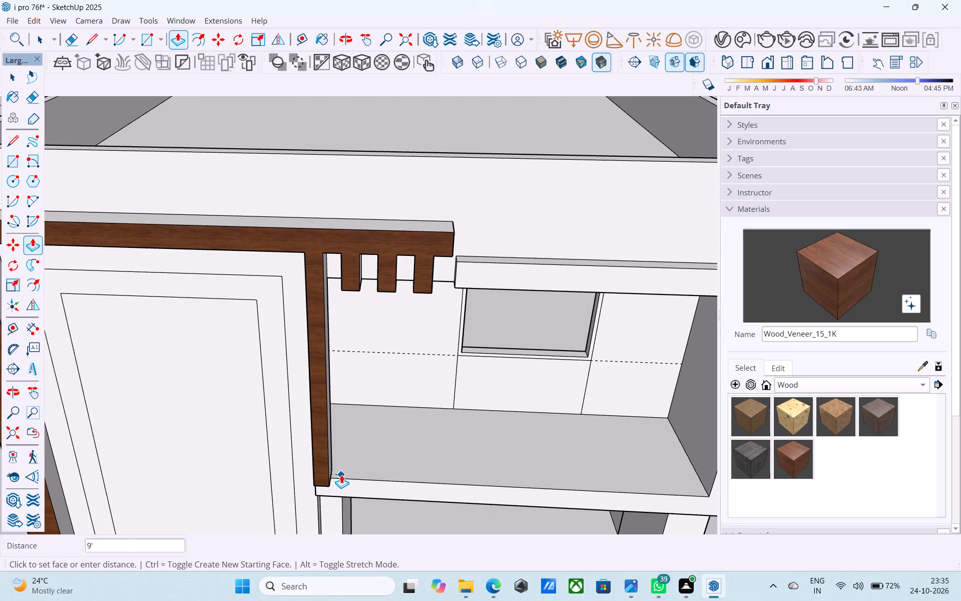
left_click(341, 475)
scroll(338, 469, "down", 1)
middle_click_drag(331, 442, 349, 253)
key("space")
Extend the second slat from the tall panel down by the same 9'.
scroll(363, 115, "up", 7)
left_click(367, 201)
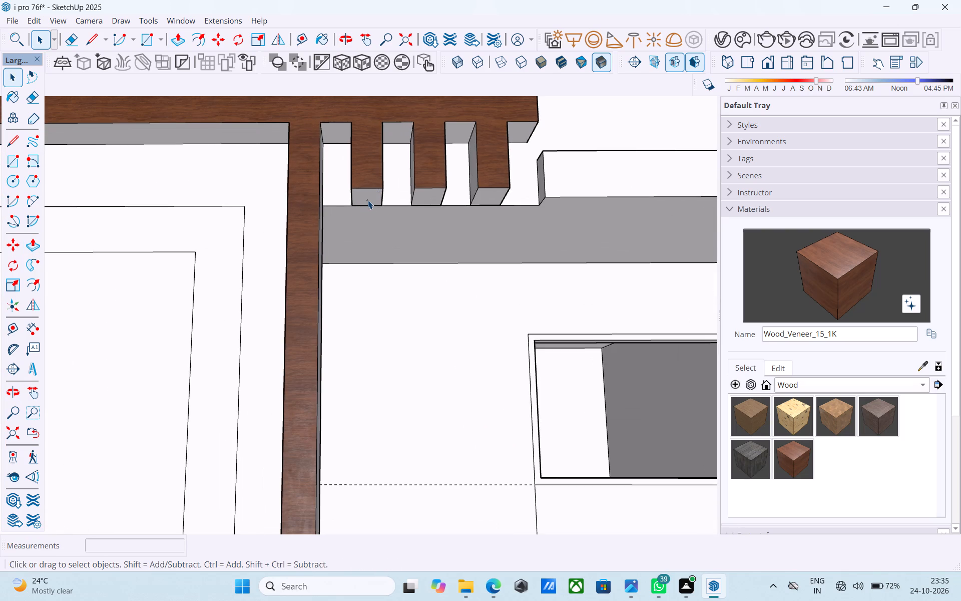
key("p")
double_click(368, 200)
double_click(366, 196)
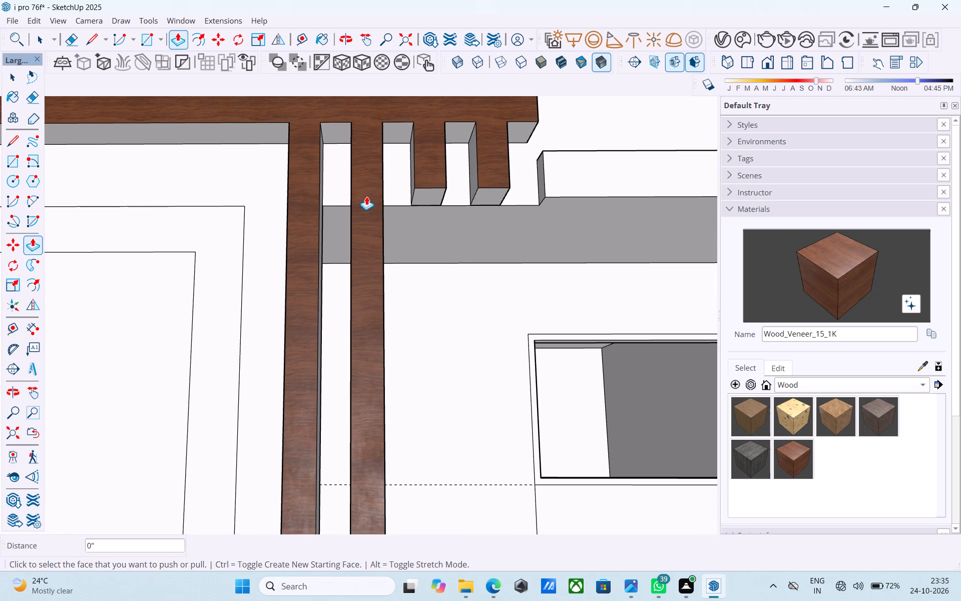
scroll(389, 202, "down", 10)
scroll(391, 203, "up", 7)
key("space")
Extend the third slat from the tall panel down by the same 9'.
left_click(420, 197)
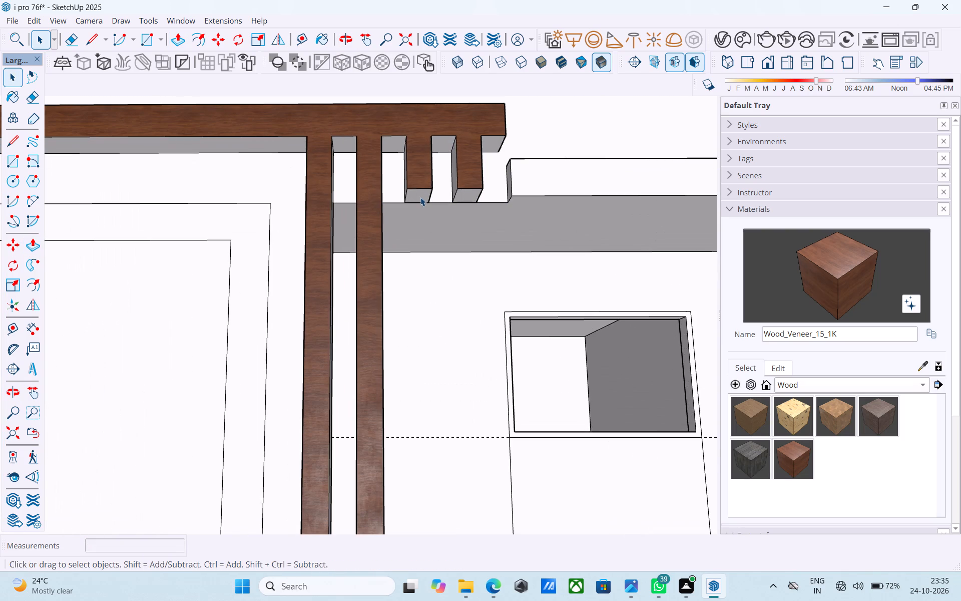
key("p")
double_click(420, 197)
left_click(419, 196)
left_click(419, 196)
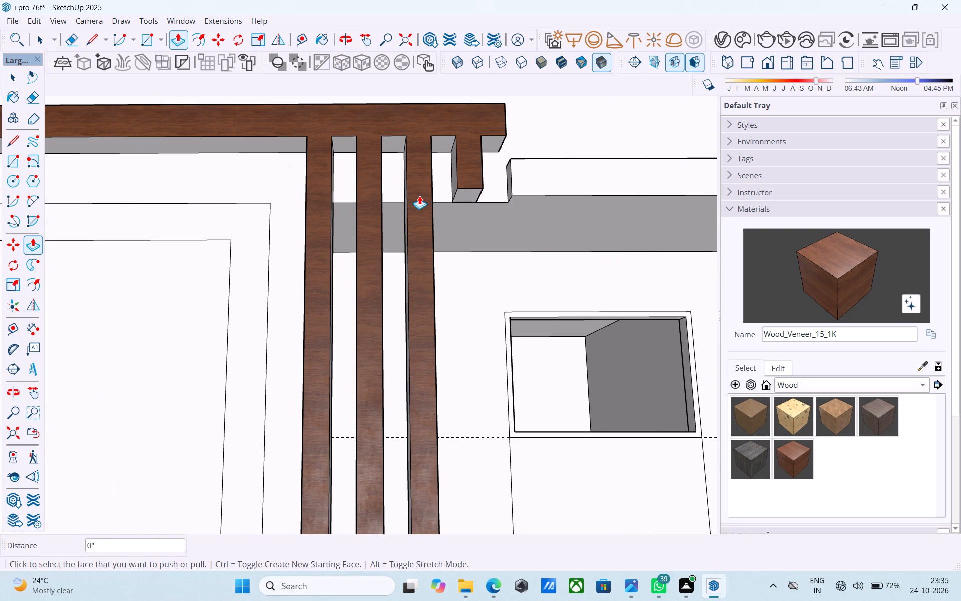
key("space")
Extend the last slat, nearest the wood arm's free end, down by the same 9'.
left_click(464, 201)
key("p")
triple_click(463, 201)
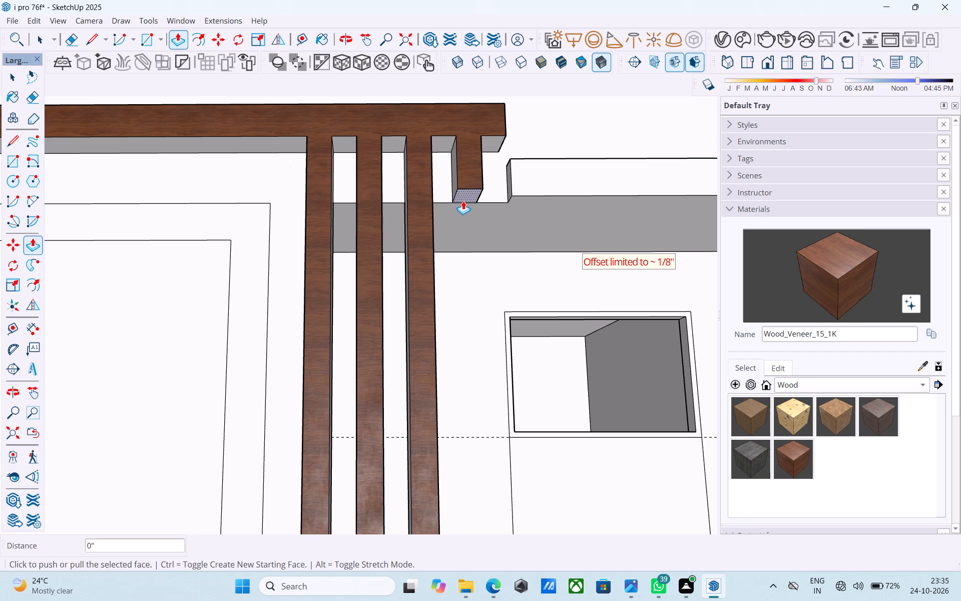
left_click(463, 200)
key("space")
Draw a line across the tops of all four slats to separate their front faces from the wood arm.
scroll(462, 199, "down", 12)
middle_click_drag(458, 208, 477, 394)
middle_click_drag(475, 388, 465, 353)
scroll(462, 227, "up", 13)
scroll(459, 220, "down", 9)
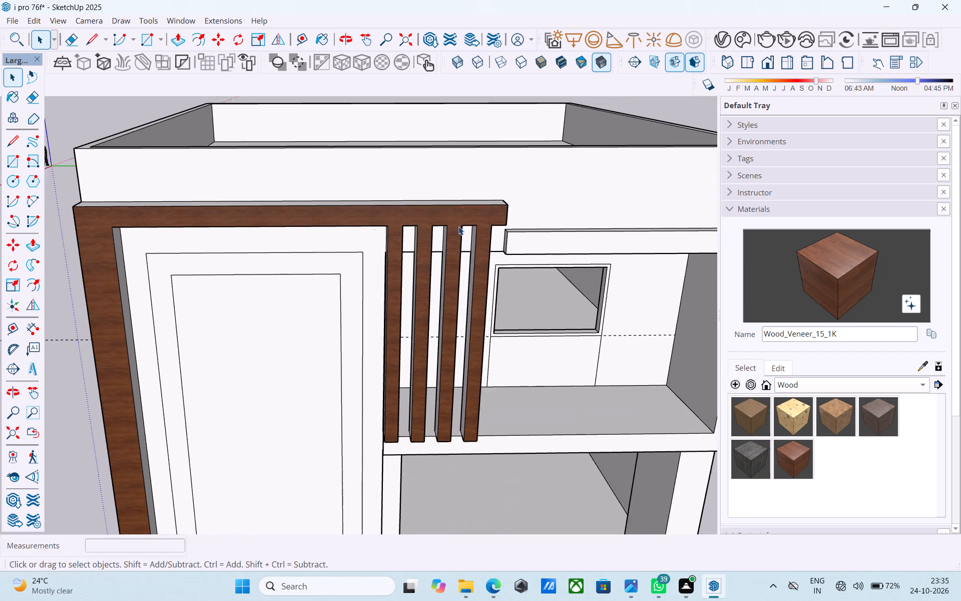
scroll(458, 228, "up", 5)
key("l")
scroll(451, 233, "up", 4)
left_click(285, 220)
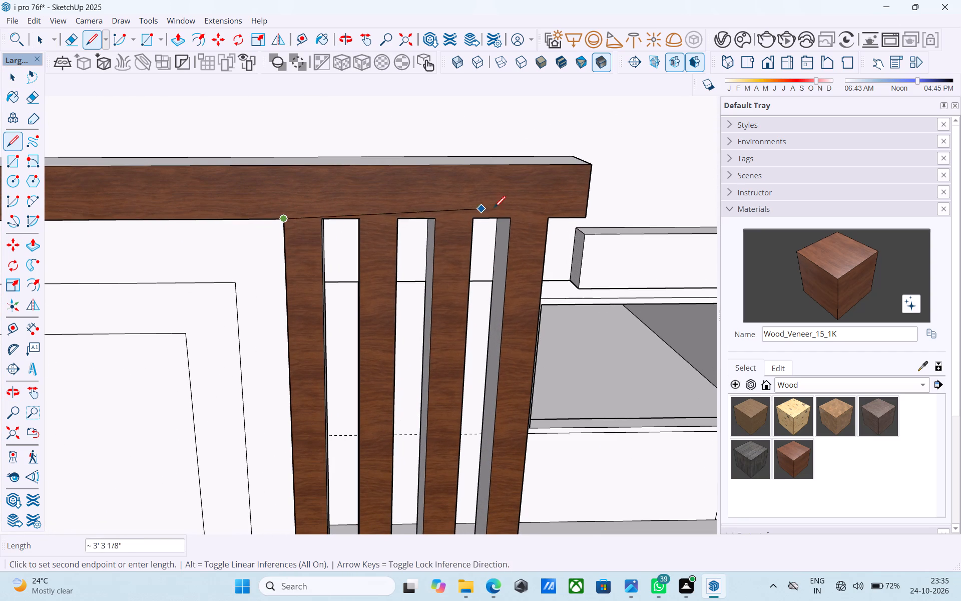
left_click(548, 217)
key("space")
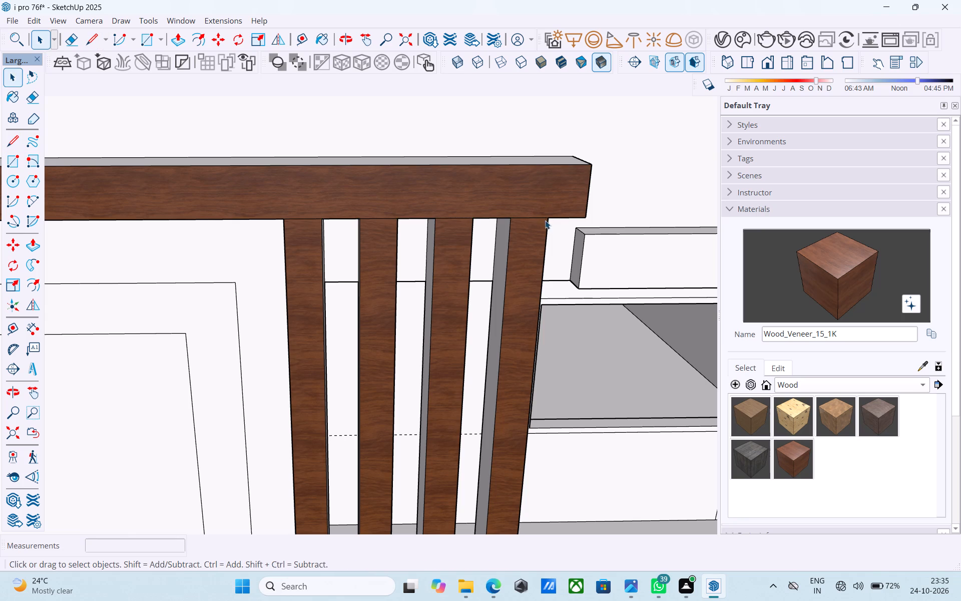
Paint the front faces of the four slats with the Wood_Planks_01_1K material.
left_click(757, 450)
left_click(434, 328)
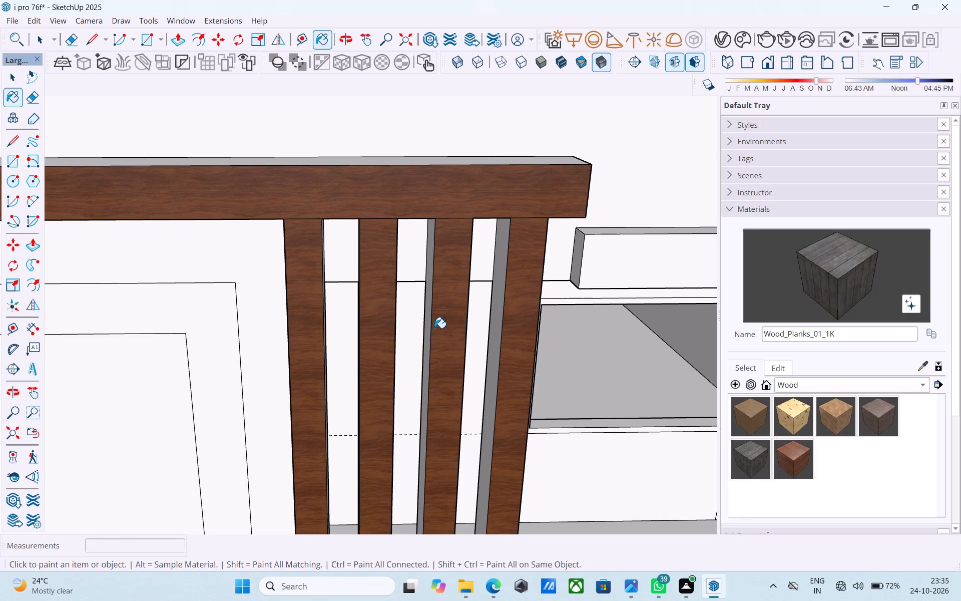
left_click(384, 331)
left_click(308, 328)
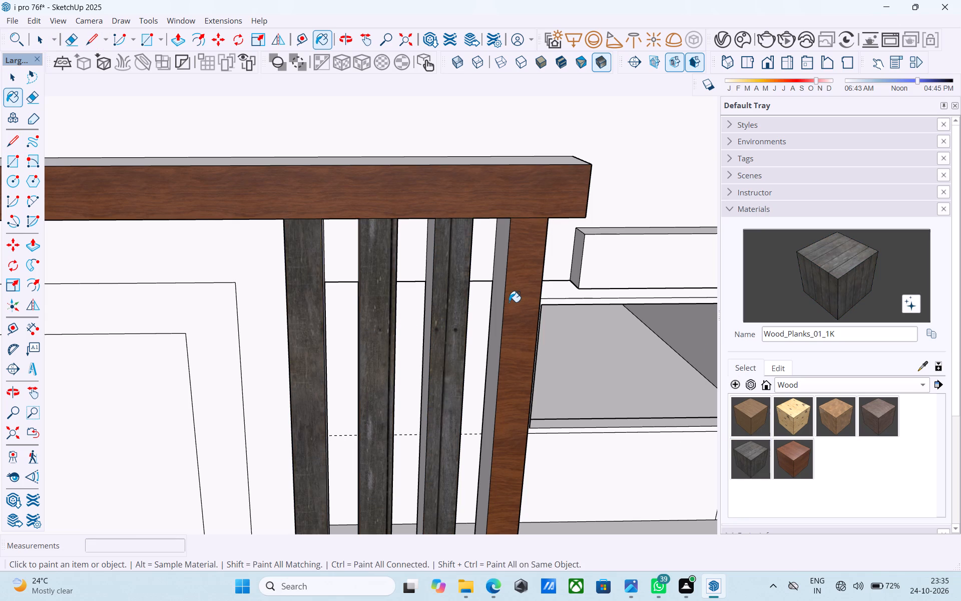
left_click(516, 305)
scroll(501, 299, "down", 12)
key("space")
Paint the parapet front and the wall band around the tall panel with the Fabric material Carpet_04_1K.
middle_click(467, 328)
scroll(455, 314, "down", 6)
middle_click_drag(428, 342, 424, 298)
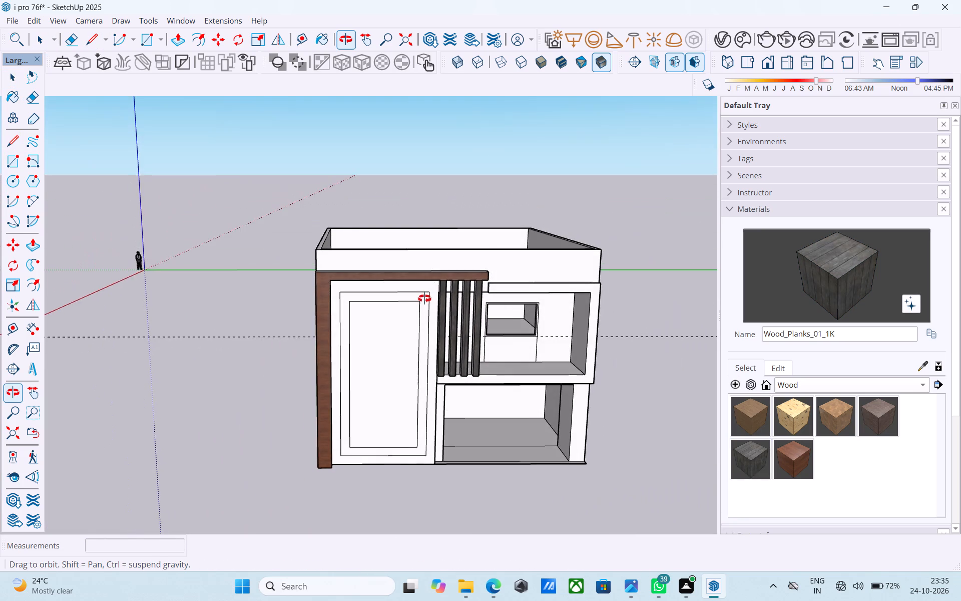
middle_click_drag(424, 298, 420, 273)
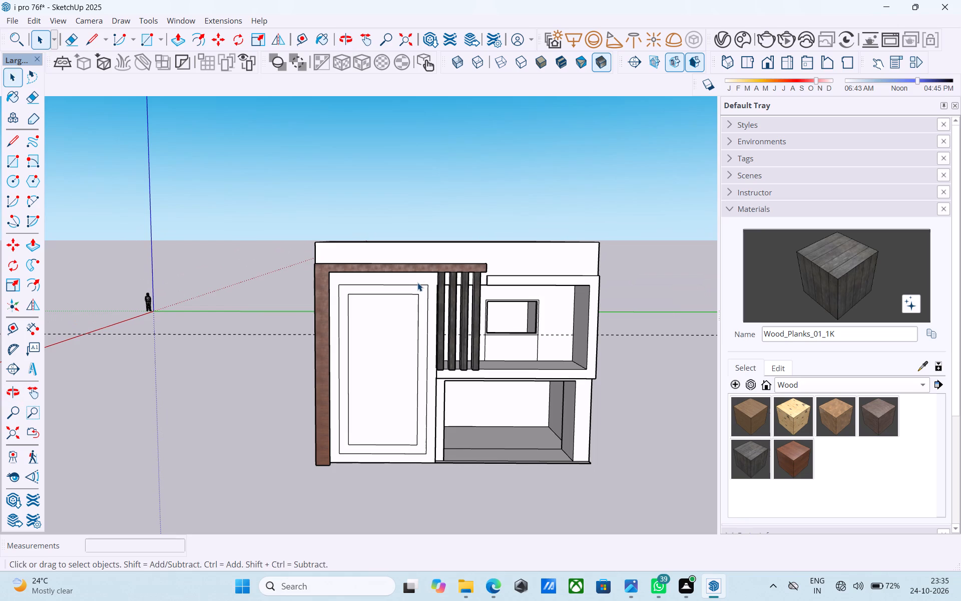
scroll(417, 282, "up", 2)
left_click(802, 385)
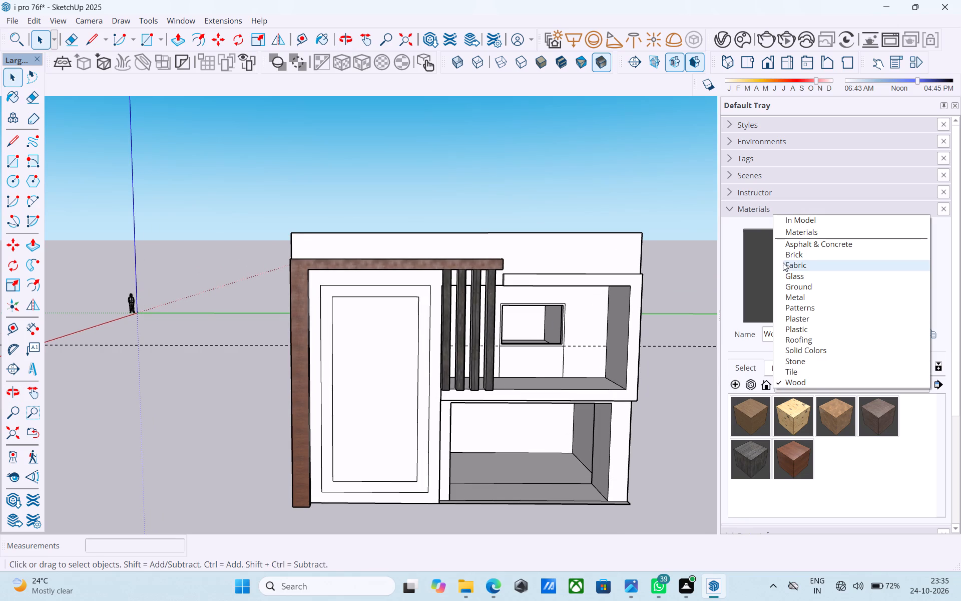
left_click(791, 263)
left_click(788, 404)
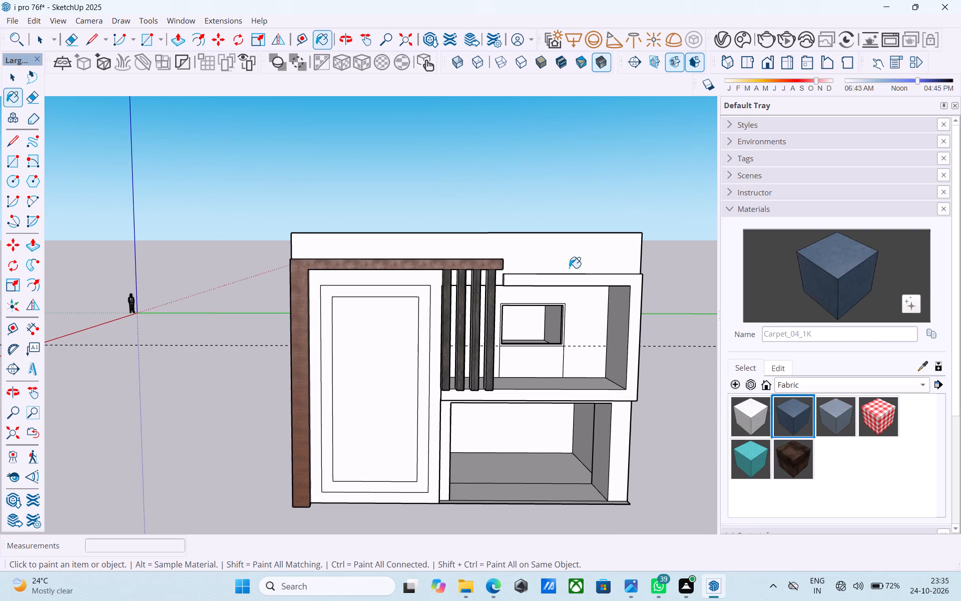
left_click(561, 258)
left_click(338, 283)
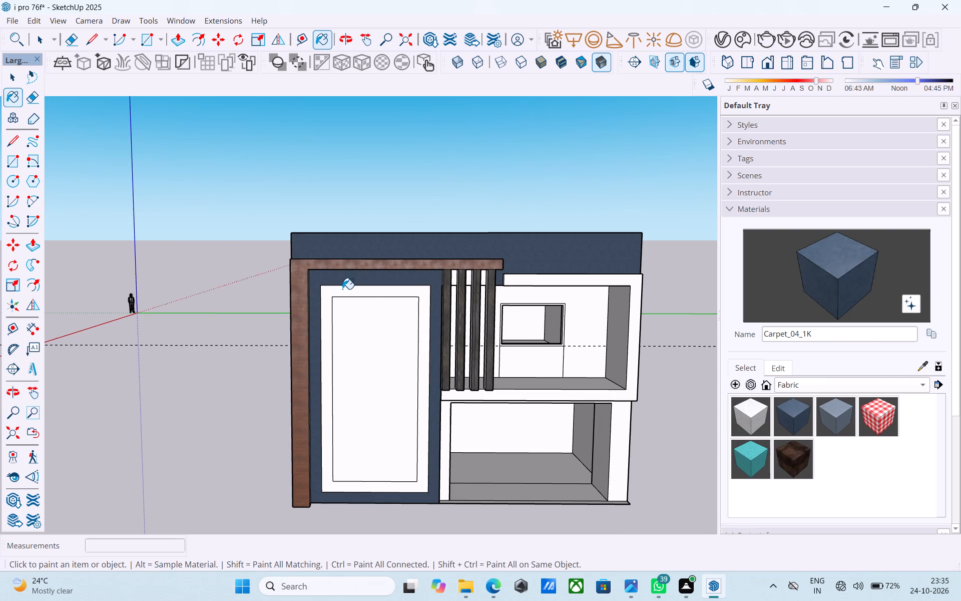
key("space")
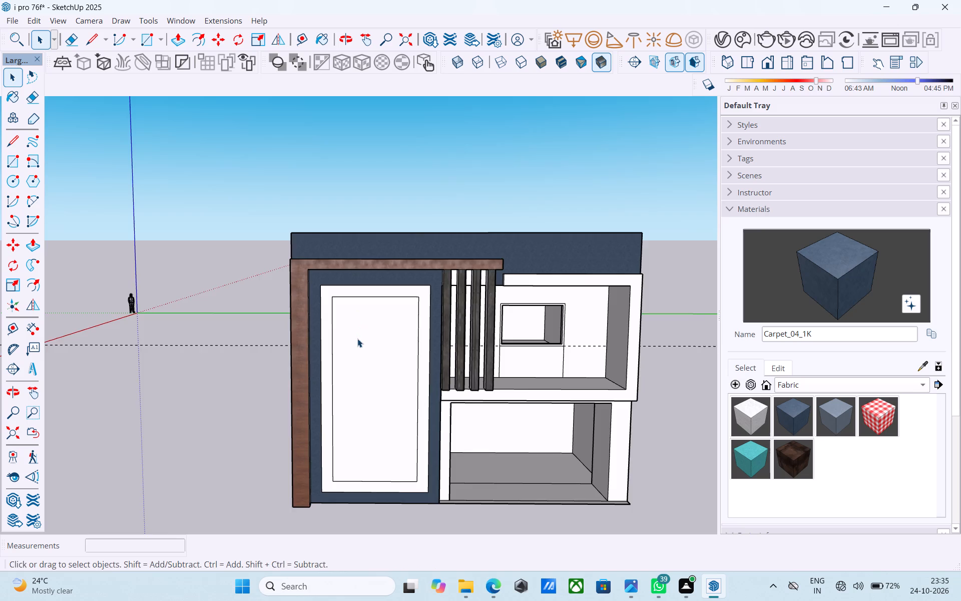
Offset the outline of the tall panel's innermost face 1' inward.
scroll(357, 339, "down", 5)
middle_click_drag(357, 339, 347, 332)
scroll(347, 336, "up", 4)
left_click(338, 335)
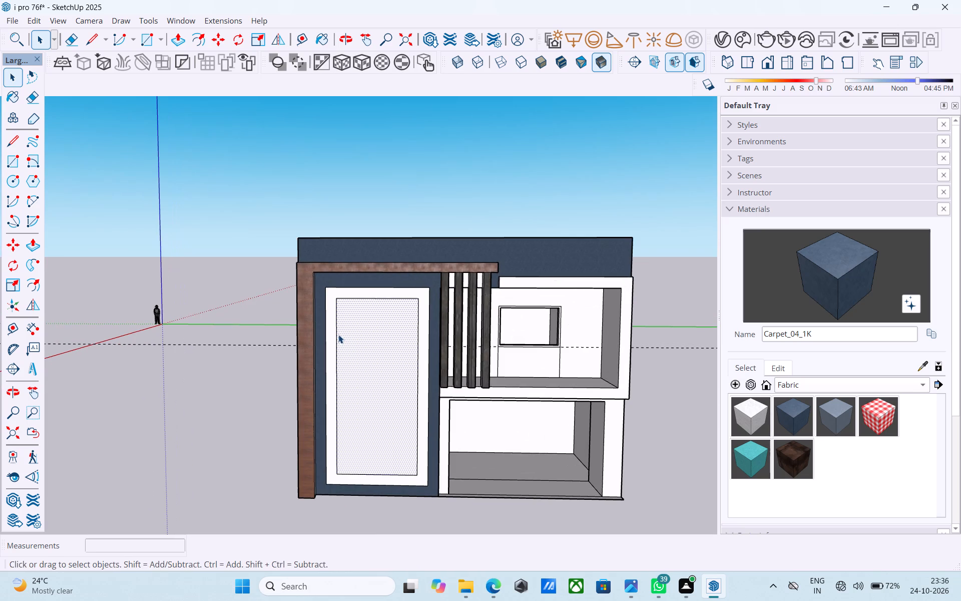
left_click(337, 335)
left_click(355, 350)
key("f")
left_click(355, 350)
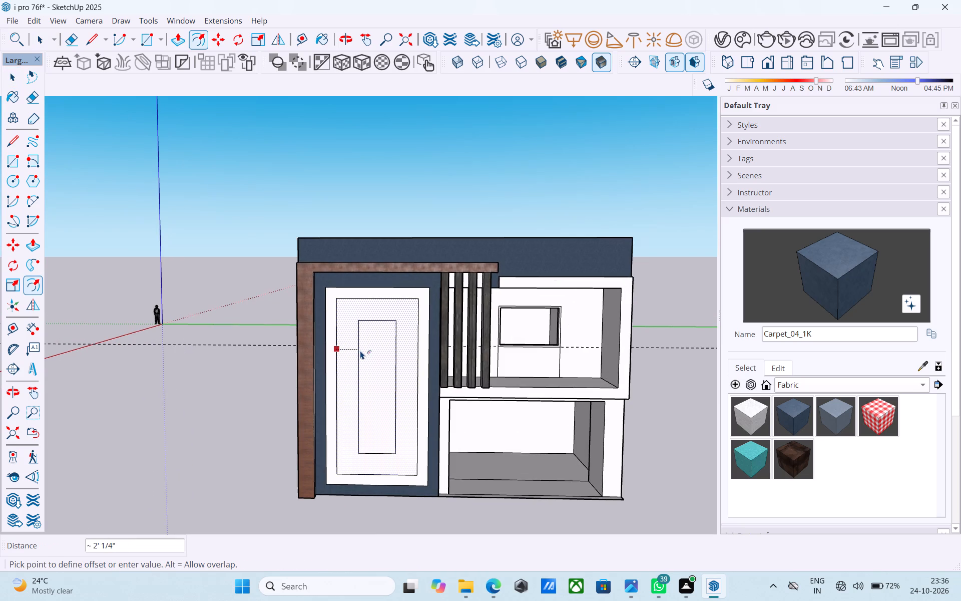
key("1")
key("apostrophe")
key("Return")
key("space")
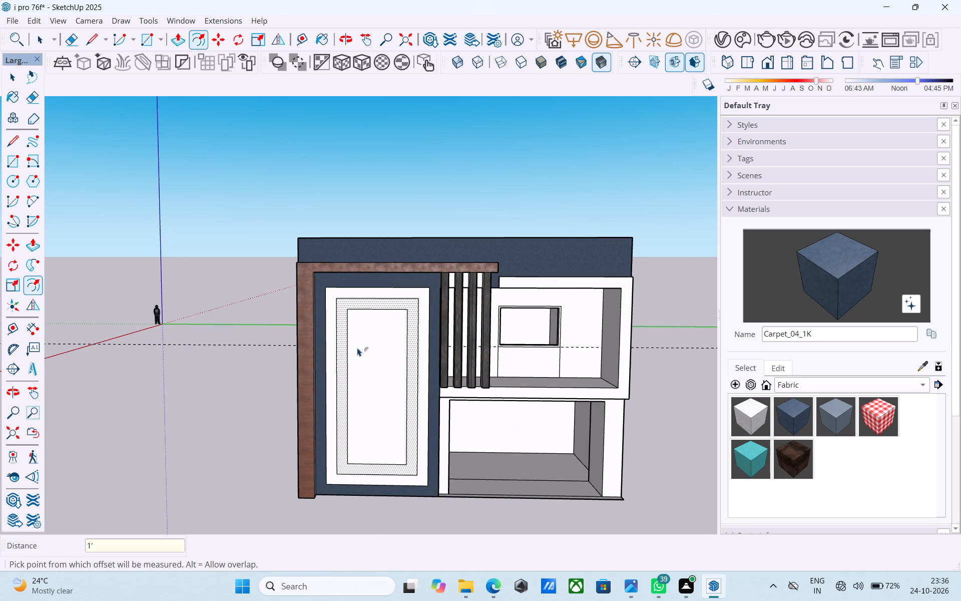
Erase the middle of the three rectangular outlines on the tall panel, keeping the innermost one.
key("e")
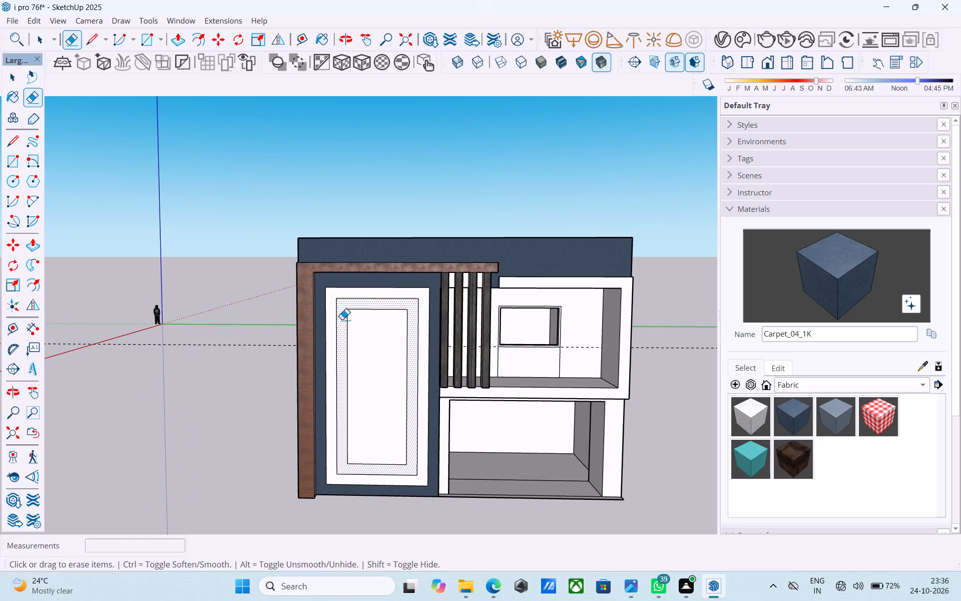
left_click(338, 319)
left_click_drag(344, 301, 349, 294)
left_click(417, 328)
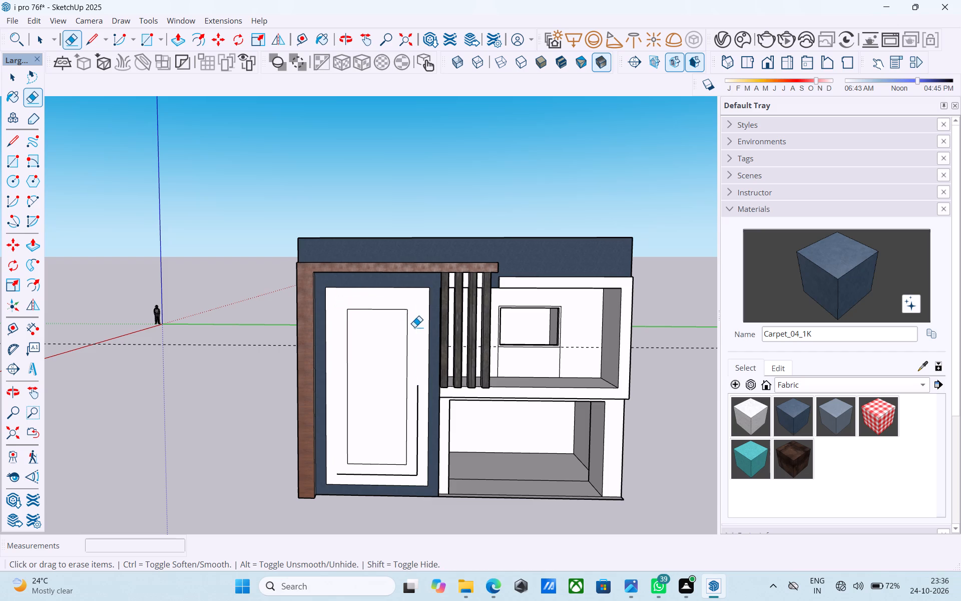
left_click(415, 447)
left_click(420, 469)
left_click(417, 472)
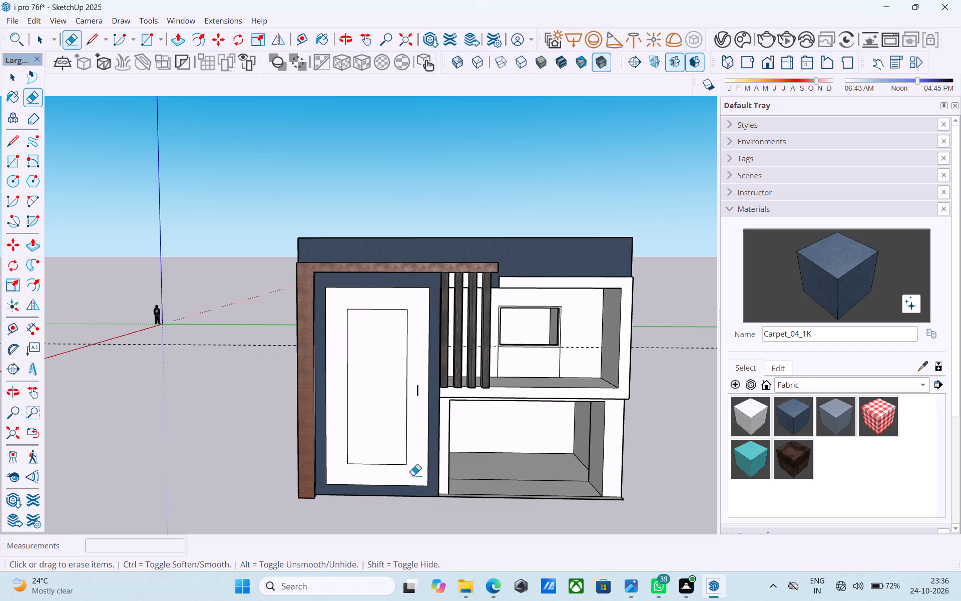
left_click_drag(419, 393, 414, 392)
key("space")
Offset the tall panel's outer face outline 1.5' inward to form a narrow frame around the inner rectangle.
left_click(414, 392)
key("f")
left_click(414, 392)
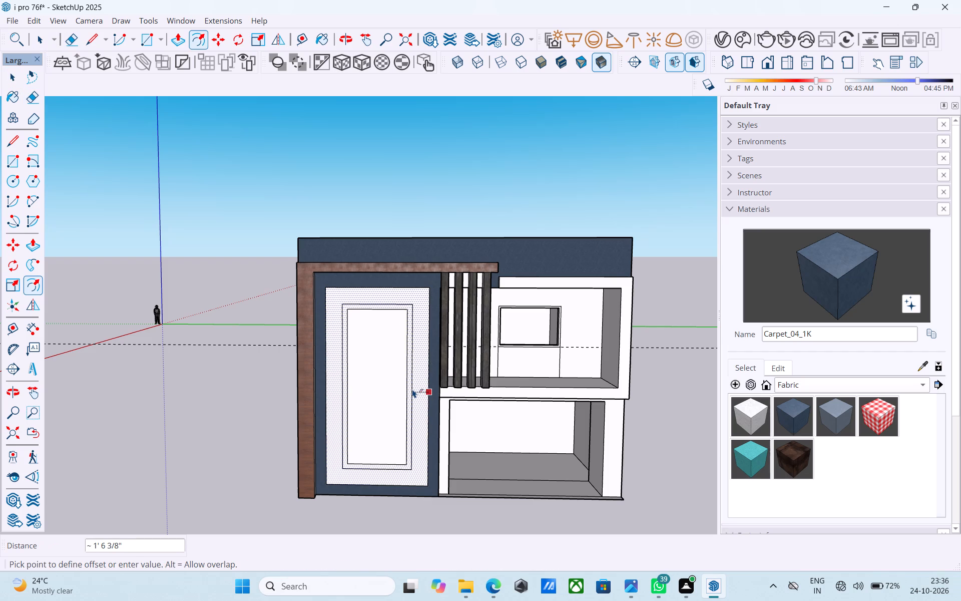
type("1.5'")
key("Return")
key("space")
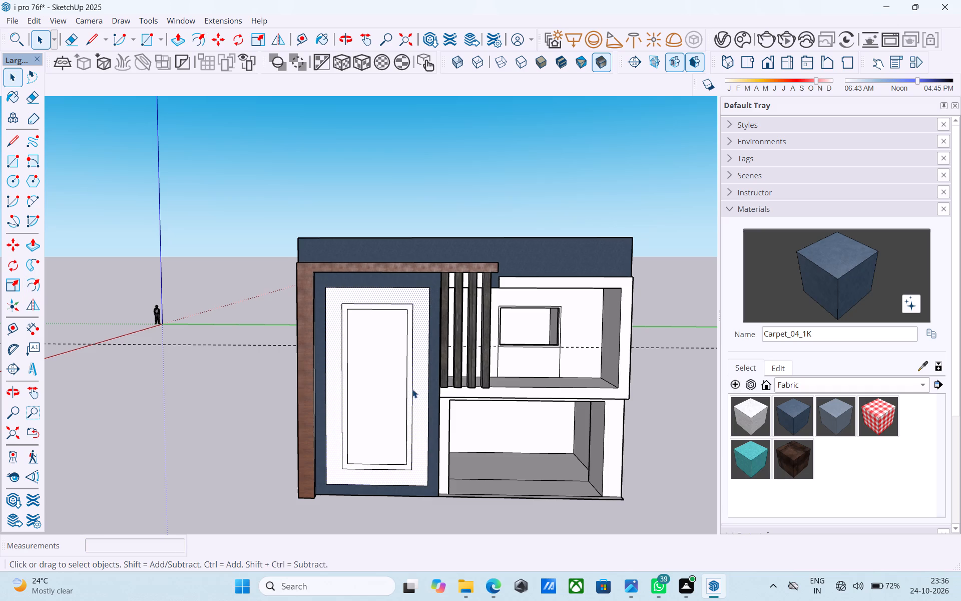
Copy the inner rectangle's top edge down to its bottom edge, dividing the distance into 3 equal panes.
left_click(367, 309)
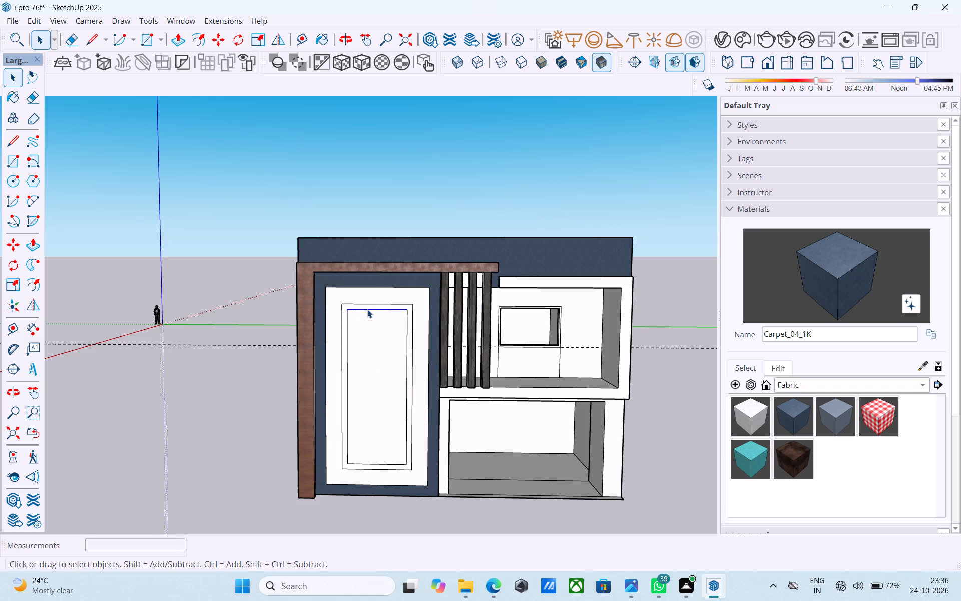
key("m")
left_click(402, 313)
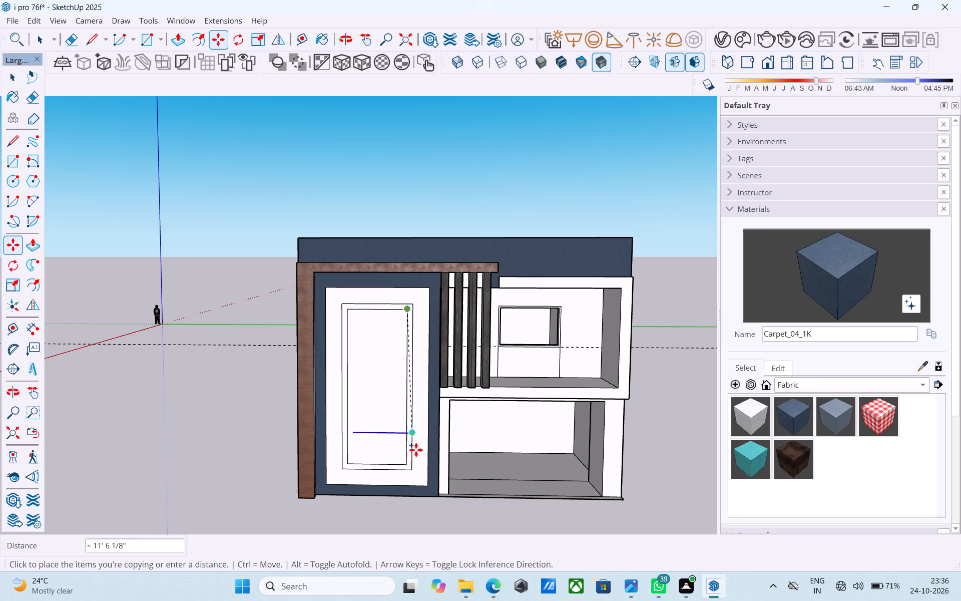
left_click(405, 466)
type("/3")
key("Return")
key("space")
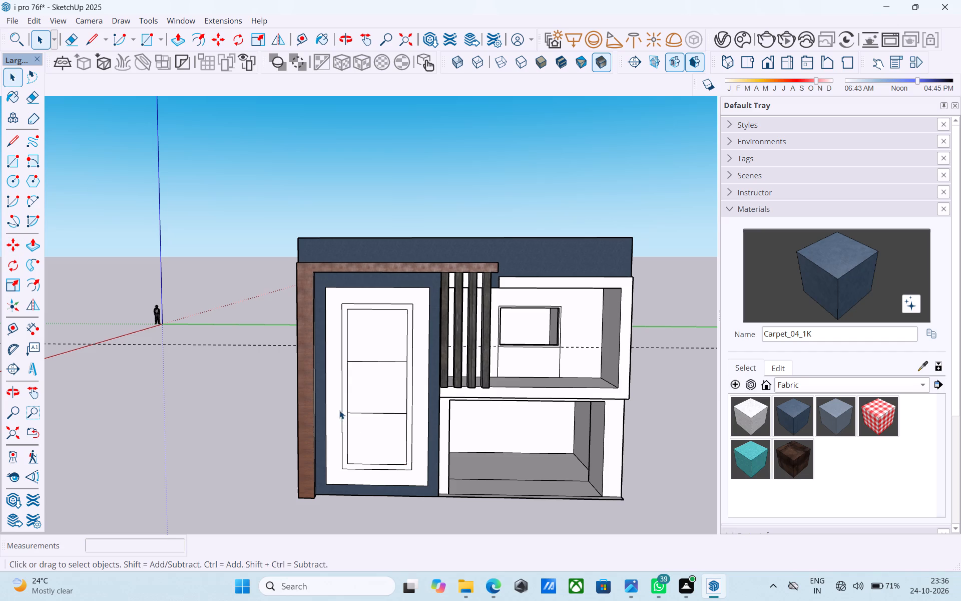
Copy both horizontal dividing lines 3" downward to form the crossbars between the panes.
scroll(339, 410, "up", 4)
left_click(355, 415)
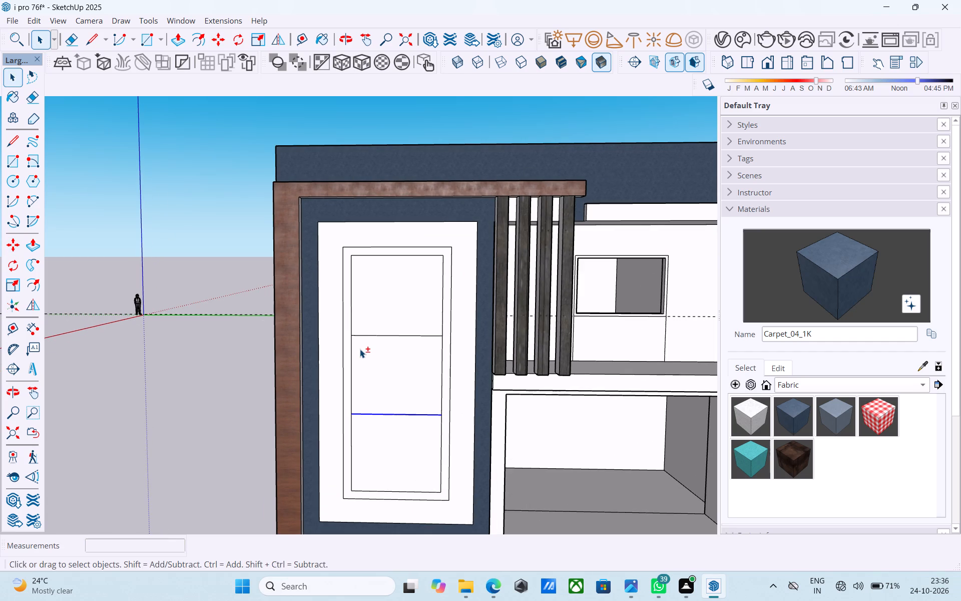
left_click(360, 336, "shift")
key("m")
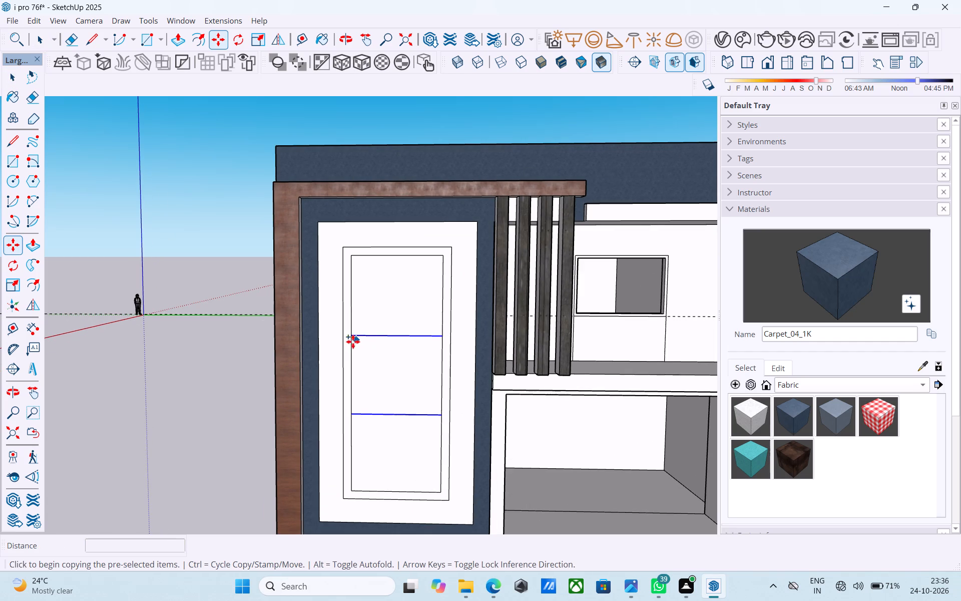
left_click(351, 341)
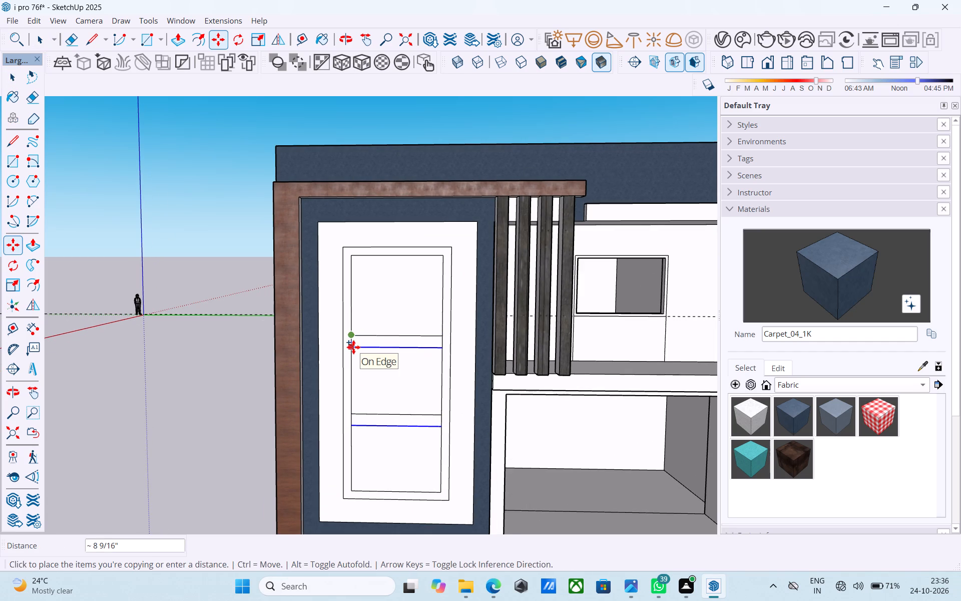
key("3")
key("shift+quotedbl")
key("Return")
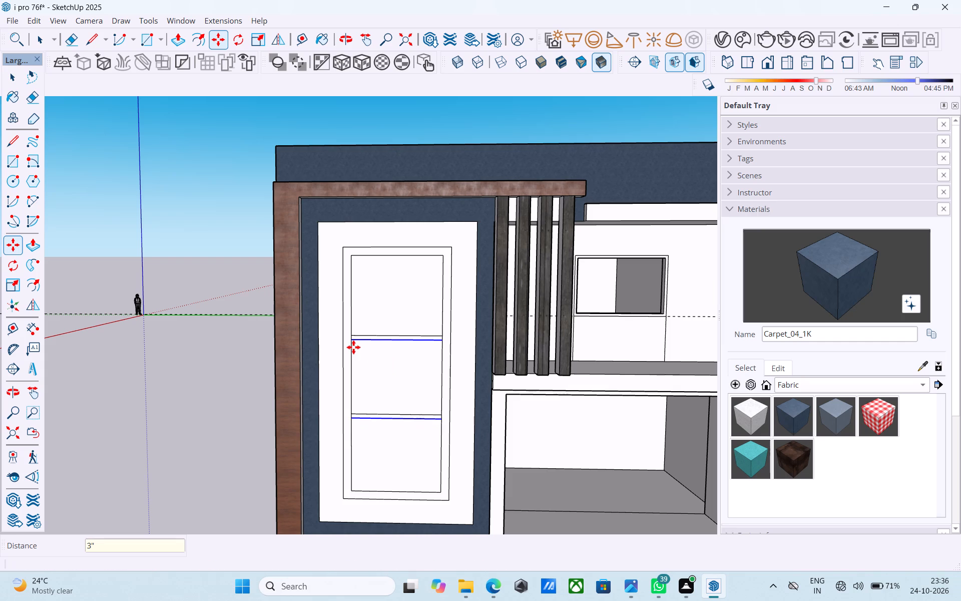
key("space")
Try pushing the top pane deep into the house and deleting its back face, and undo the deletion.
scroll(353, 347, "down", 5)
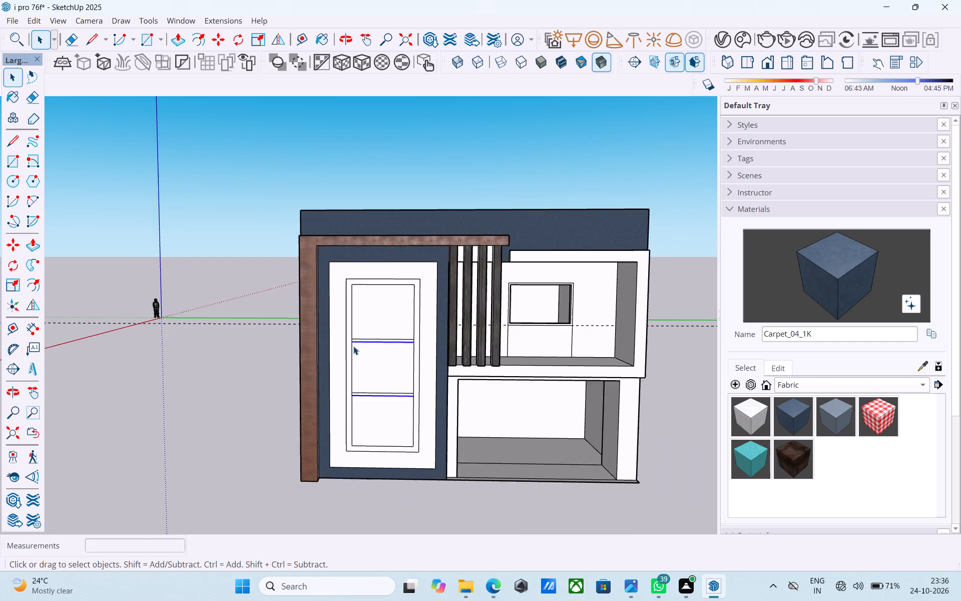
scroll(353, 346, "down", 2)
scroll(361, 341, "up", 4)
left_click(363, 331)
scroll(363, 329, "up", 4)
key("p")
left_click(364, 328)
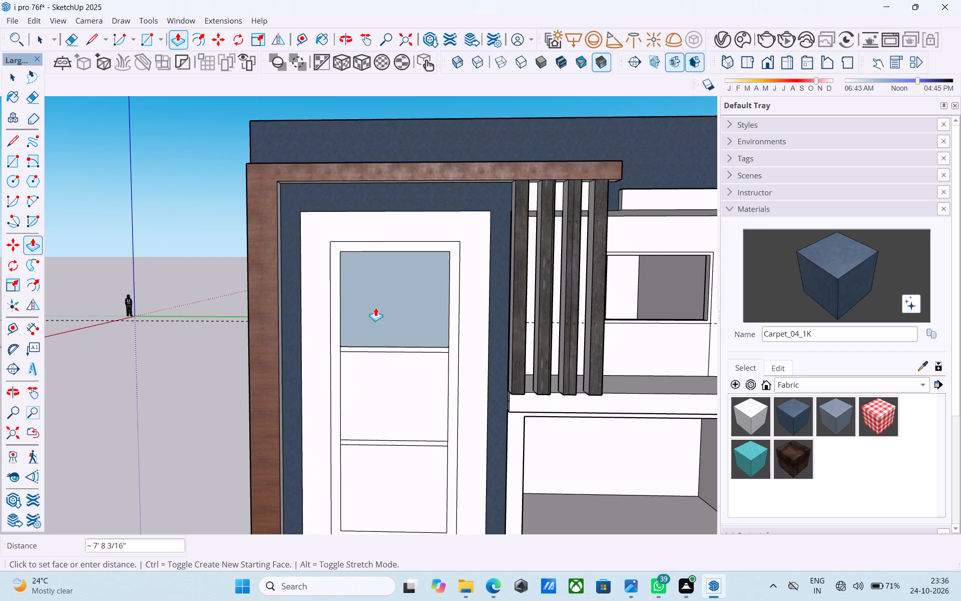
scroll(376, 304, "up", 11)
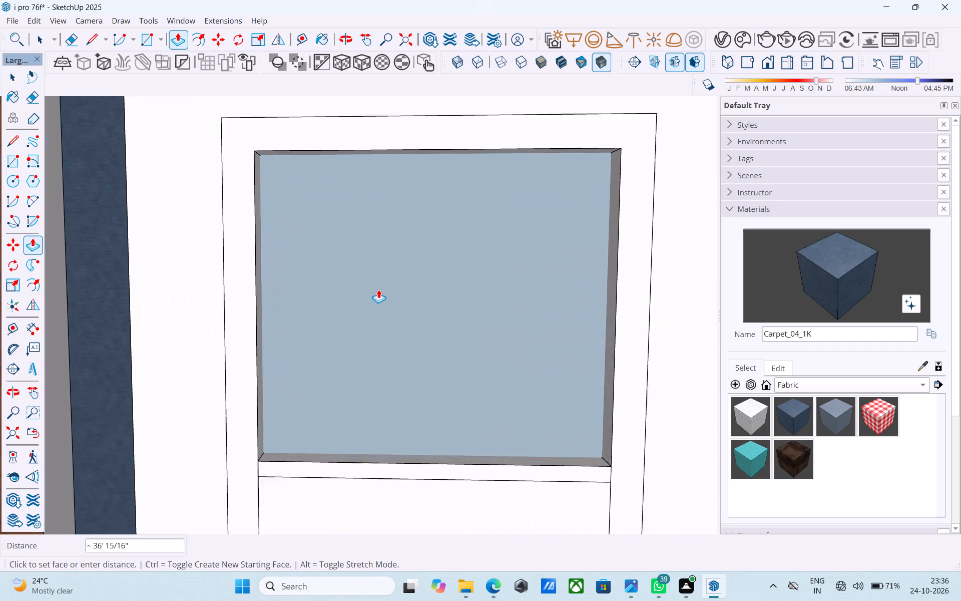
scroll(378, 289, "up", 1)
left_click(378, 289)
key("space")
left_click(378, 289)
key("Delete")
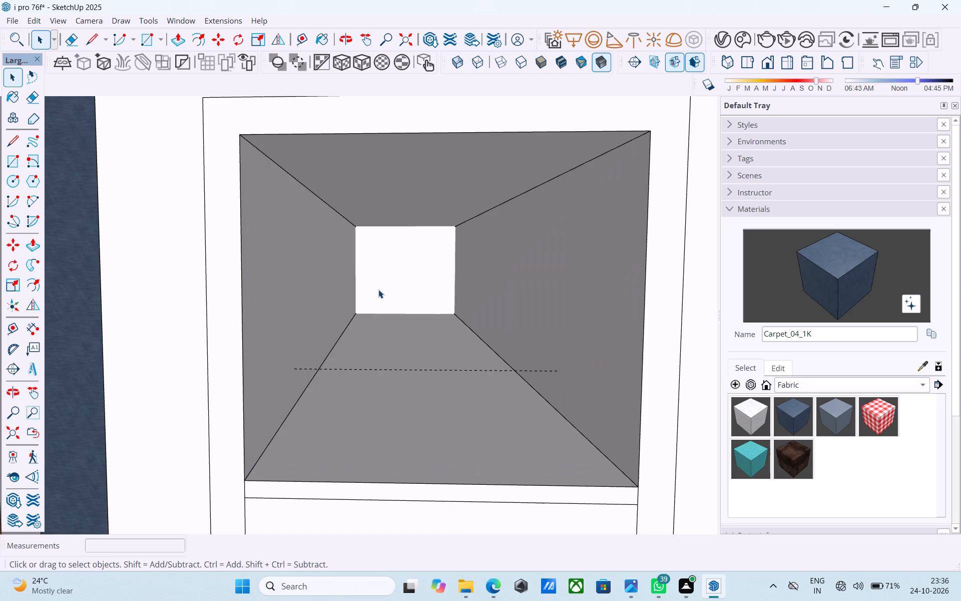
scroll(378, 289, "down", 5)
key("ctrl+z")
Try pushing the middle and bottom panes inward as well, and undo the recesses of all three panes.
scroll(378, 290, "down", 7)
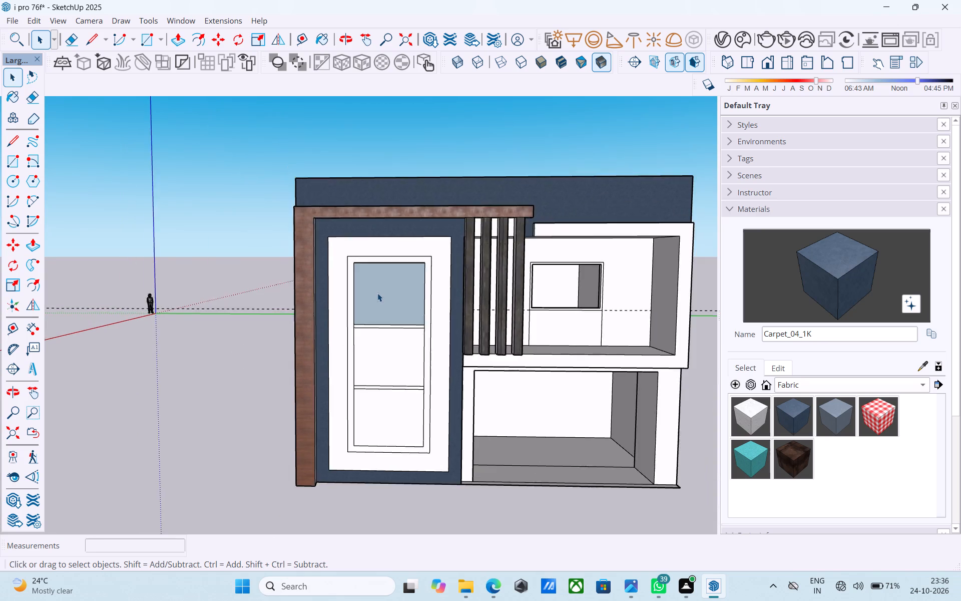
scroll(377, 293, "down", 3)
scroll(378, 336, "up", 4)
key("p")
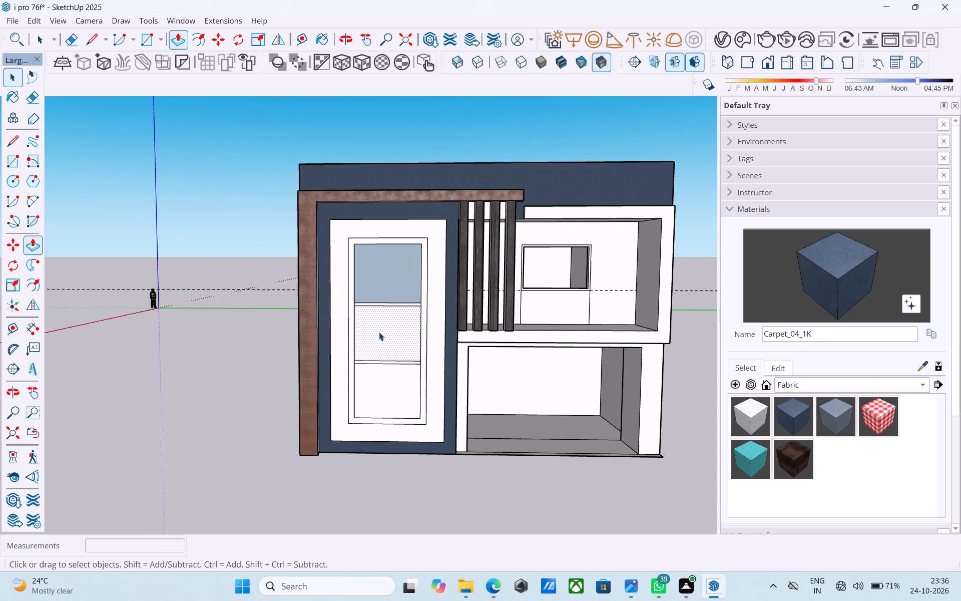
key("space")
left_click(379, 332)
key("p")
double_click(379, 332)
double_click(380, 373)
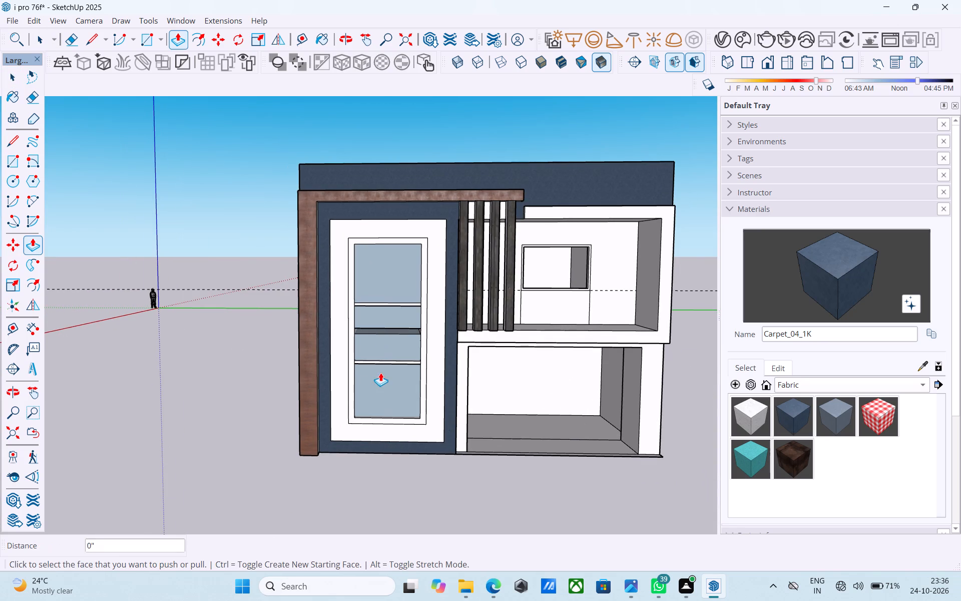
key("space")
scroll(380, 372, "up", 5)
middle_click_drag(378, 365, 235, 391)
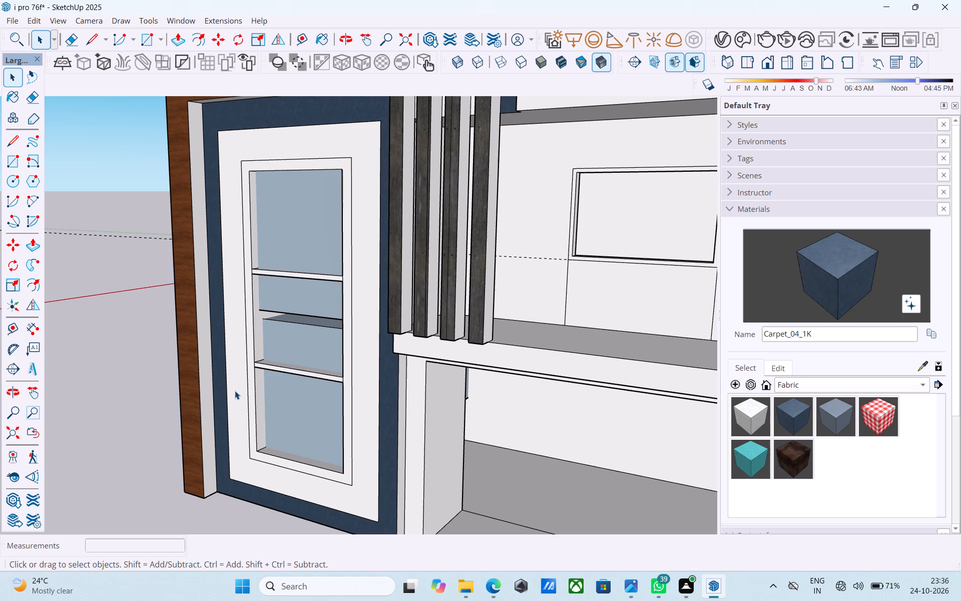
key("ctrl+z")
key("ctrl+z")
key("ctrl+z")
Pull the narrow frame around the three panes out 3" from the tall panel.
scroll(235, 390, "down", 4)
middle_click_drag(235, 390, 250, 382)
scroll(253, 364, "up", 6)
left_click(240, 344)
key("p")
left_click(239, 344)
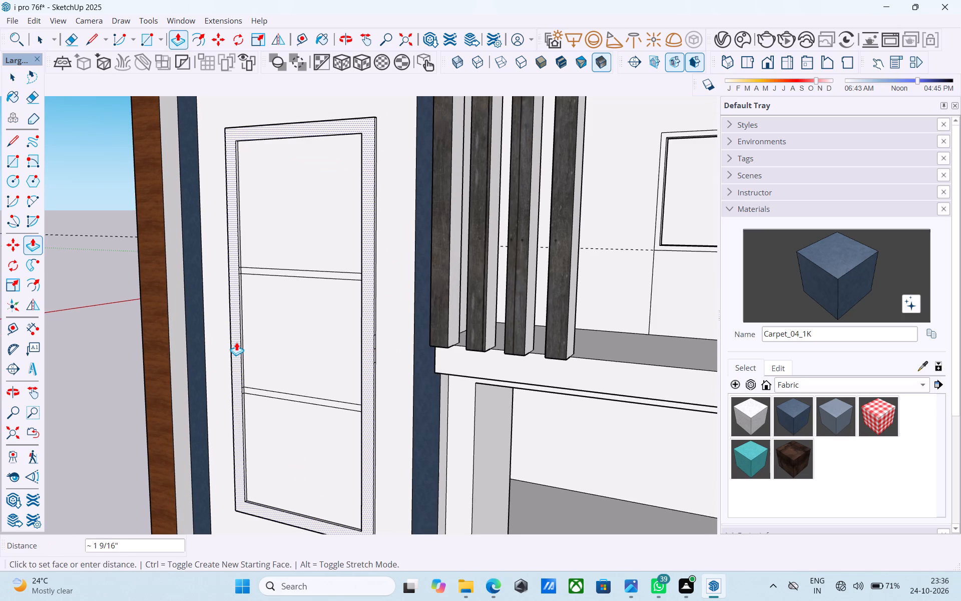
type("2\"")
key("Return")
key("3")
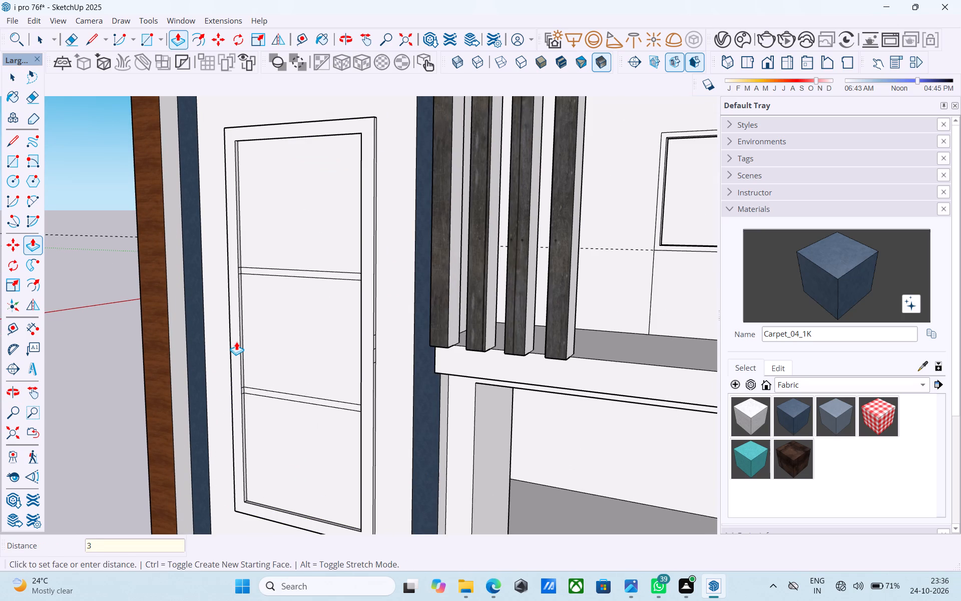
key("shift+quotedbl")
key("Return")
key("space")
Paint the tall panel's face around the raised frame with the Carpet_04_1K material.
scroll(240, 341, "down", 6)
middle_click_drag(244, 344, 343, 365)
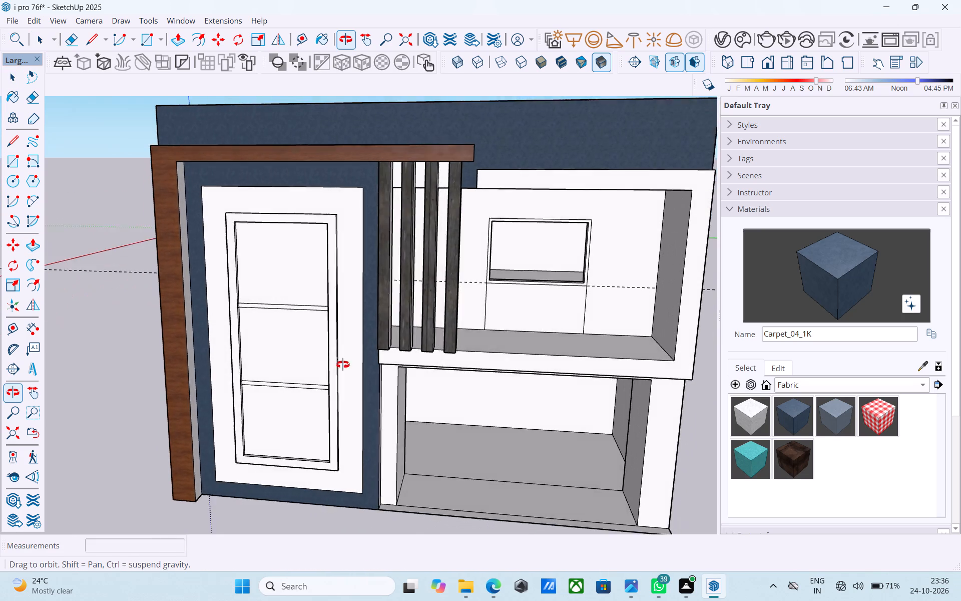
middle_click_drag(343, 365, 352, 363)
left_click(855, 284)
left_click(338, 205)
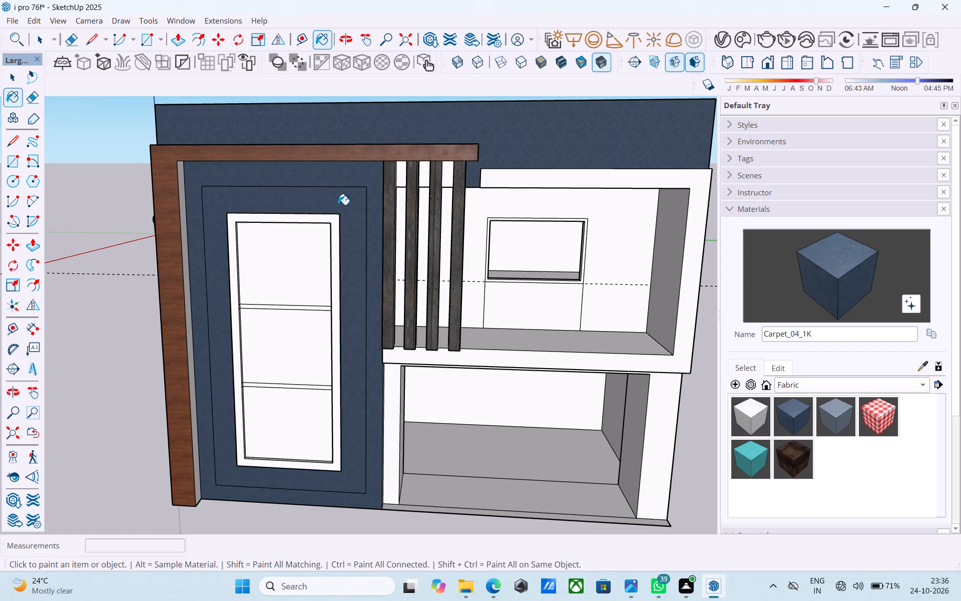
Paint the front wall surround of the ground-floor opening with the Carpet_04_1K material.
scroll(347, 220, "down", 4)
middle_click_drag(362, 265, 380, 241)
scroll(378, 236, "down", 5)
middle_click_drag(371, 253, 360, 246)
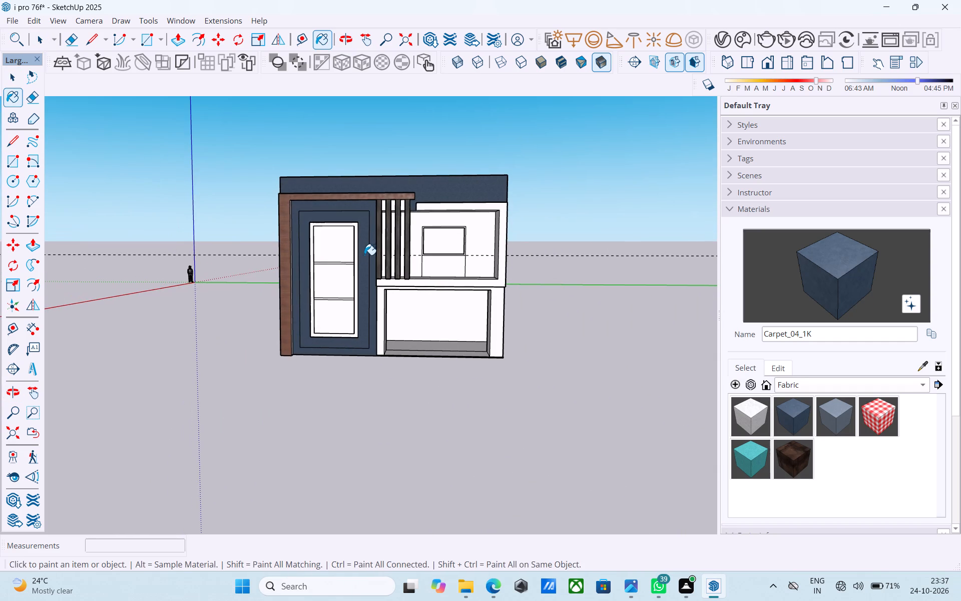
middle_click_drag(424, 267, 423, 304)
middle_click_drag(420, 309, 419, 300)
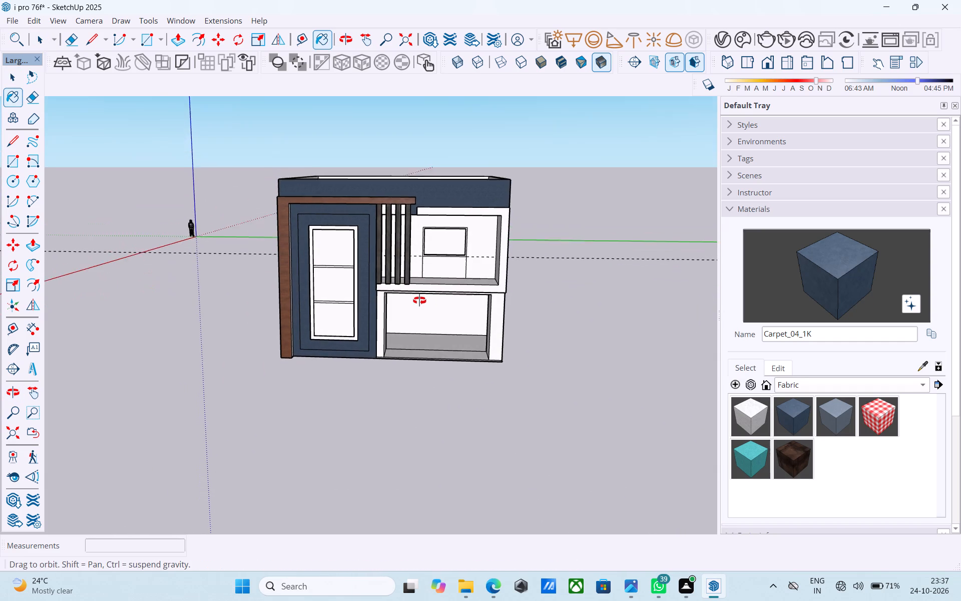
middle_click_drag(419, 300, 423, 294)
scroll(412, 301, "up", 7)
left_click(345, 294)
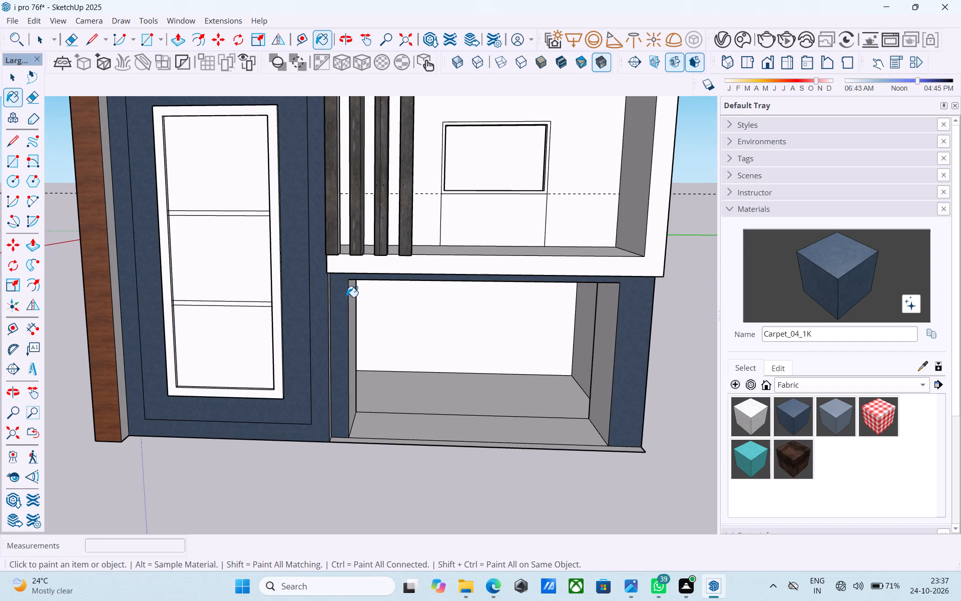
Draw a ground rectangle about 30' by 8' 8" in front of the house, starting at the wood border's bottom outer corner.
scroll(349, 296, "down", 5)
middle_click_drag(350, 301, 363, 319)
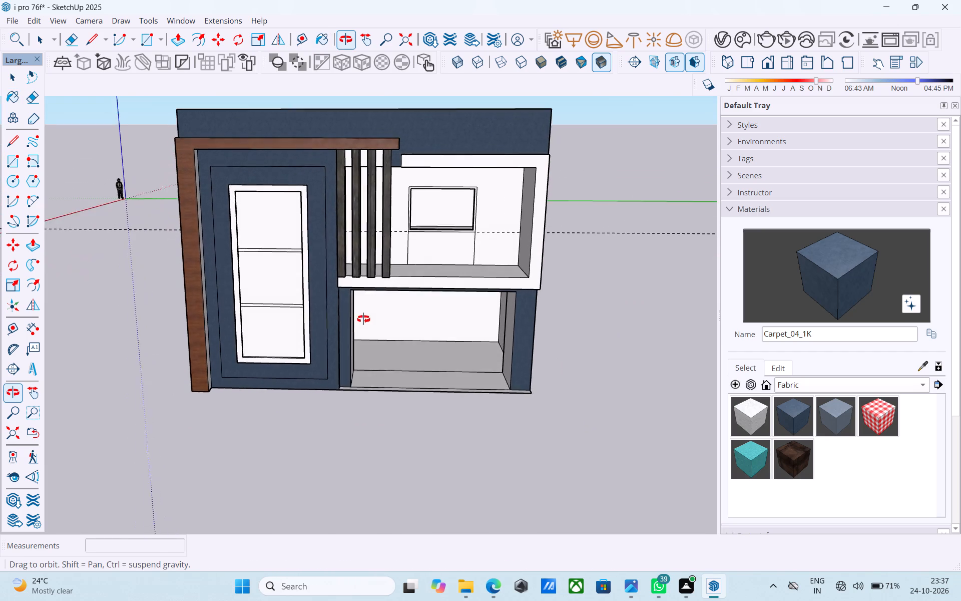
middle_click_drag(363, 319, 365, 314)
scroll(366, 313, "down", 5)
middle_click_drag(357, 323, 312, 376)
scroll(308, 383, "up", 2)
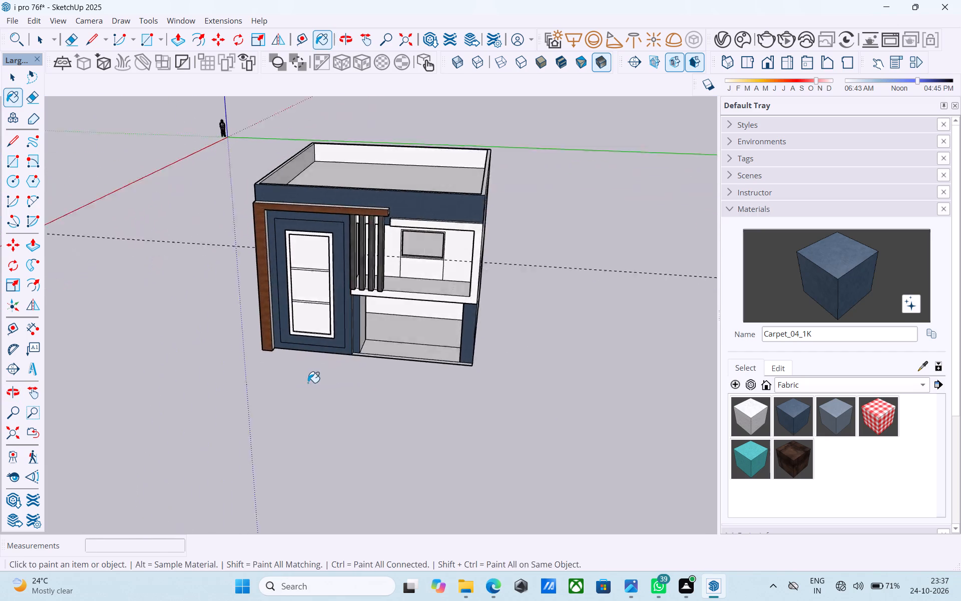
scroll(308, 383, "up", 2)
key("space")
scroll(302, 378, "up", 1)
middle_click_drag(298, 376, 356, 377)
middle_click_drag(342, 379, 419, 354, "shift")
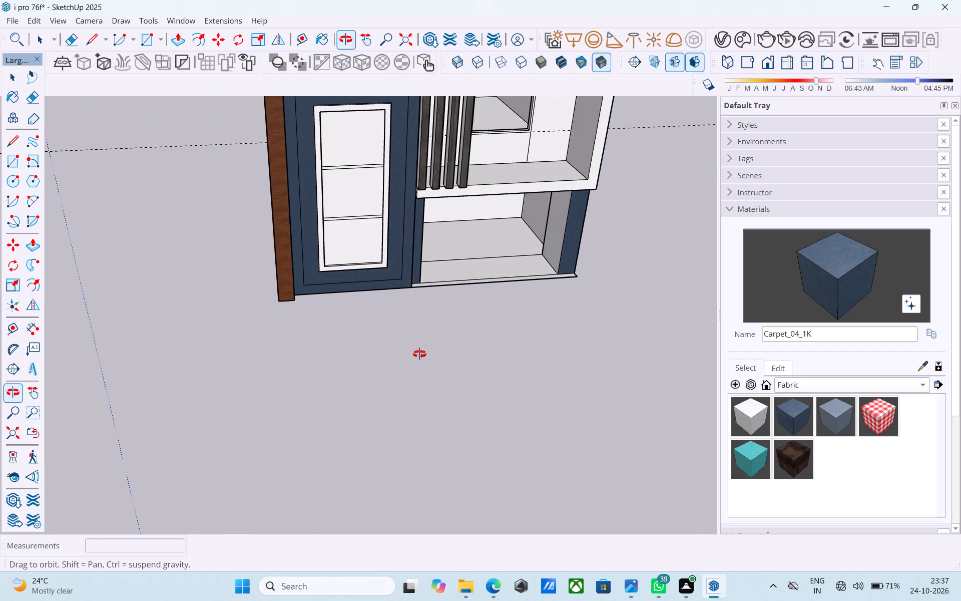
middle_click_drag(419, 354, 423, 354, "shift")
scroll(305, 322, "up", 3)
scroll(305, 320, "down", 3)
middle_click_drag(305, 322, 381, 318)
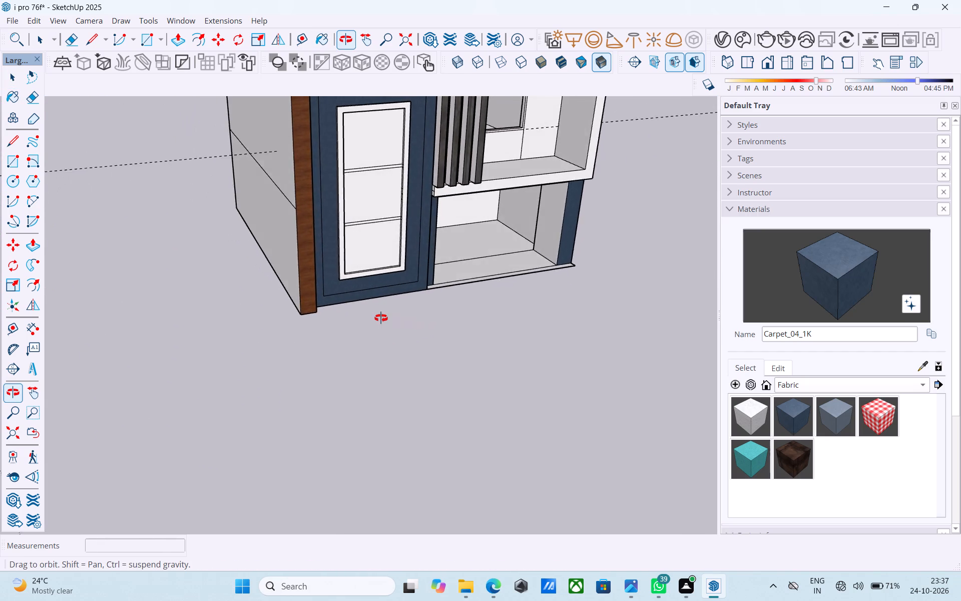
middle_click_drag(381, 318, 383, 320)
scroll(313, 331, "up", 1)
key("l")
scroll(293, 317, "up", 1)
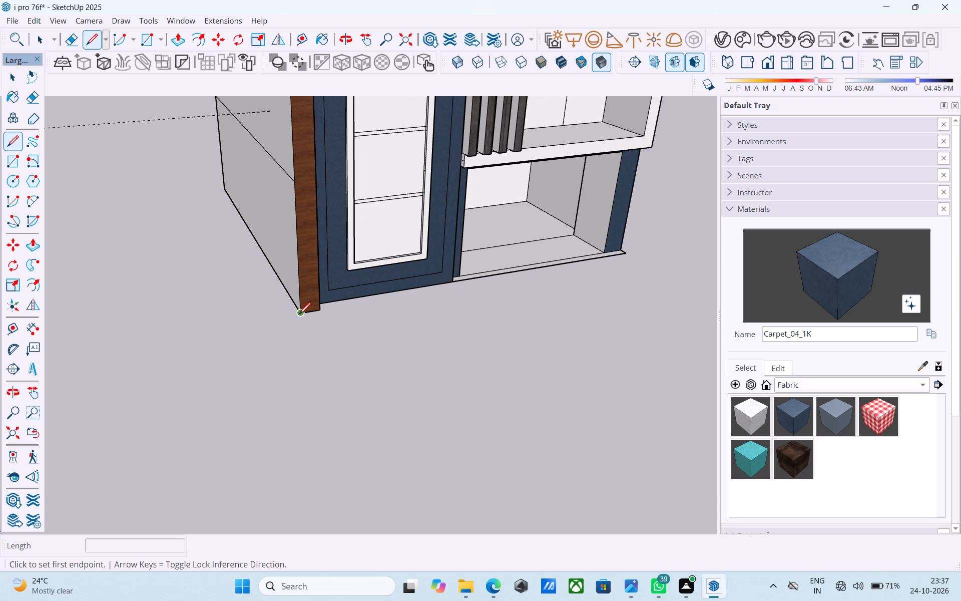
left_click(299, 315)
key("r")
left_click(299, 315)
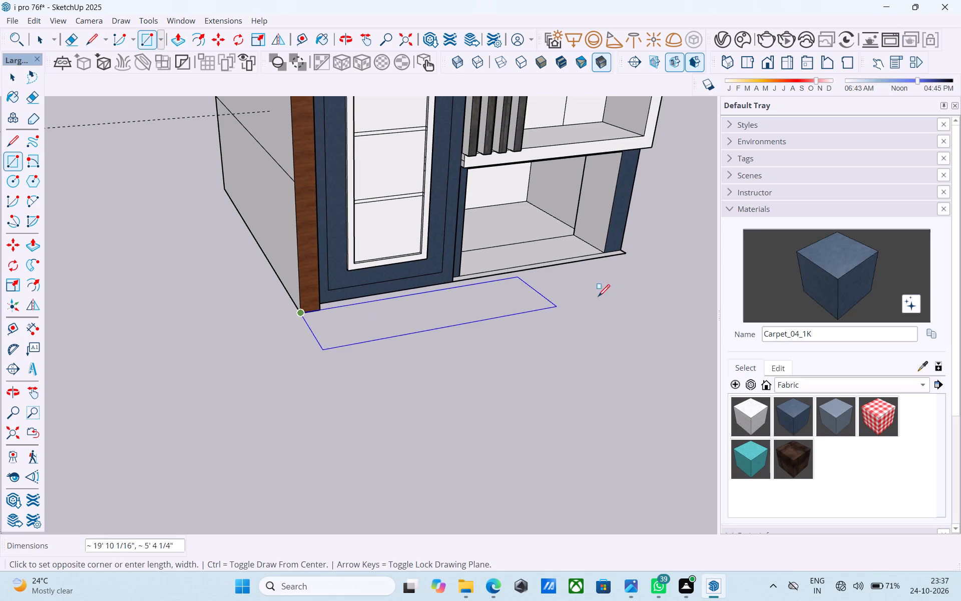
middle_click_drag(634, 277, 485, 315)
scroll(485, 323, "down", 5)
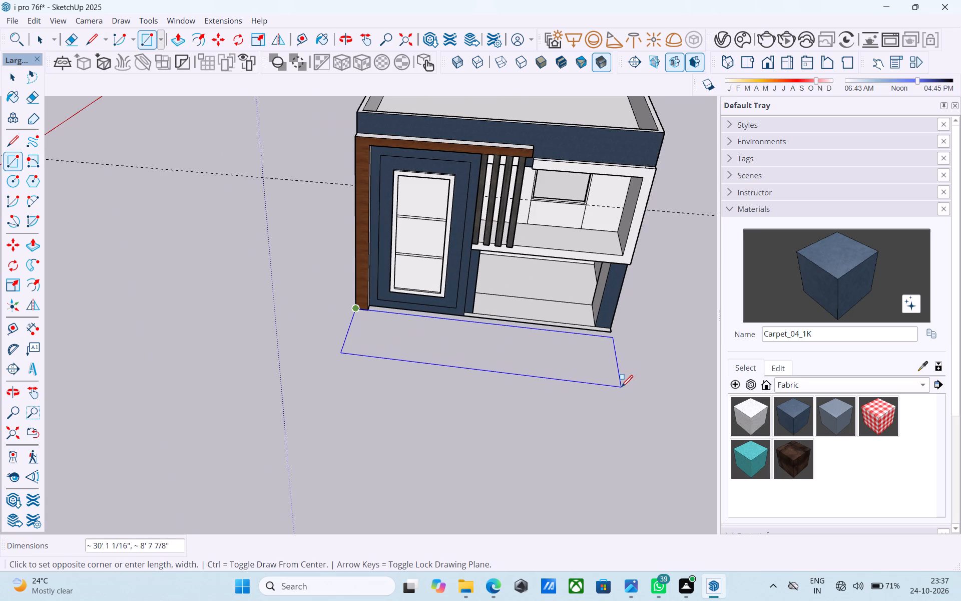
left_click(621, 390)
key("space")
Draw a 1' 9" line from the house's front base corner to the nearest corner of the ground rectangle, closing the gap.
scroll(610, 344, "up", 4)
key("l")
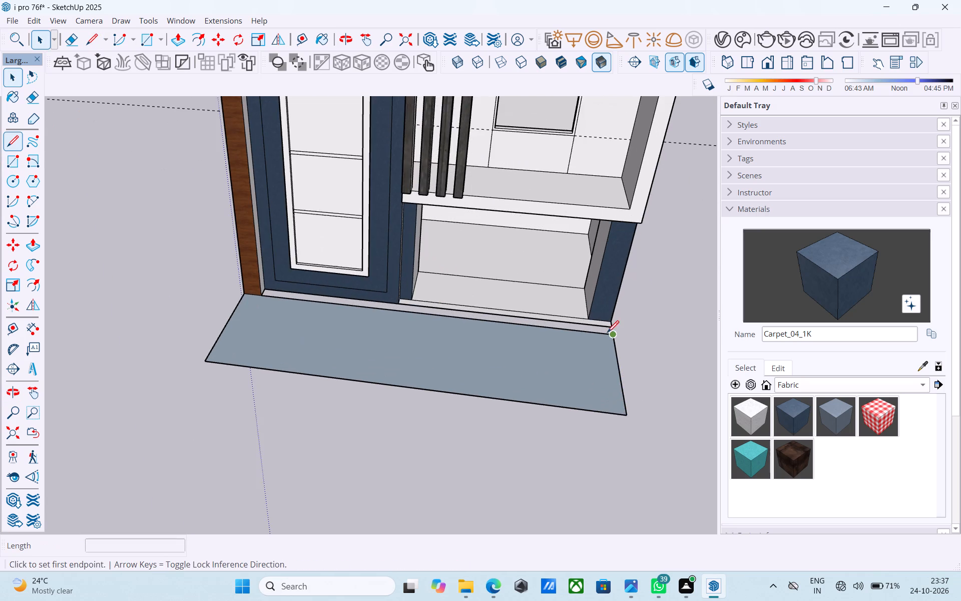
scroll(607, 332, "up", 3)
left_click(612, 322)
scroll(614, 327, "up", 4)
left_click(615, 340)
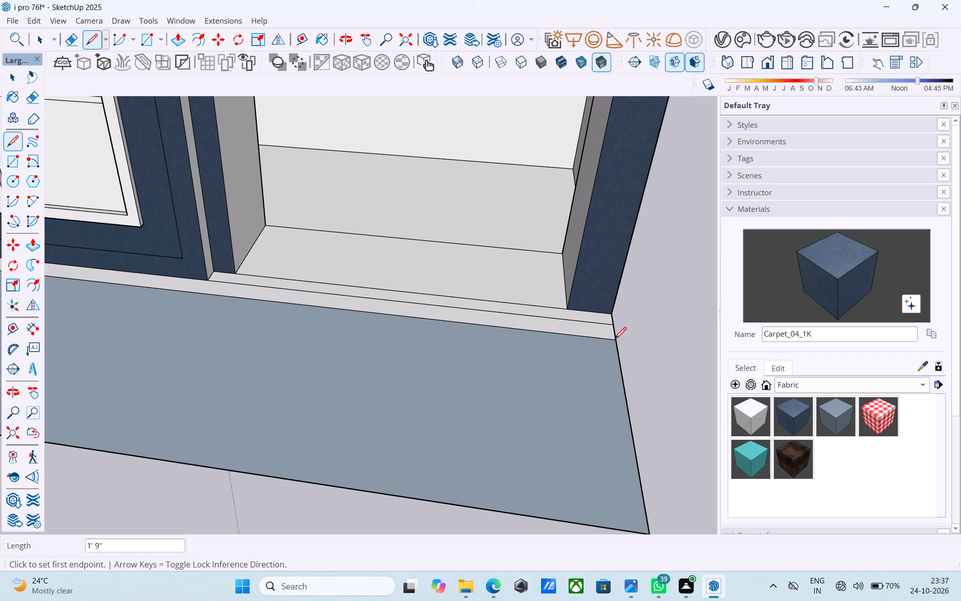
key("space")
Reverse the face of the ground rectangle in front of the house.
scroll(609, 344, "down", 5)
middle_click_drag(608, 344, 424, 337)
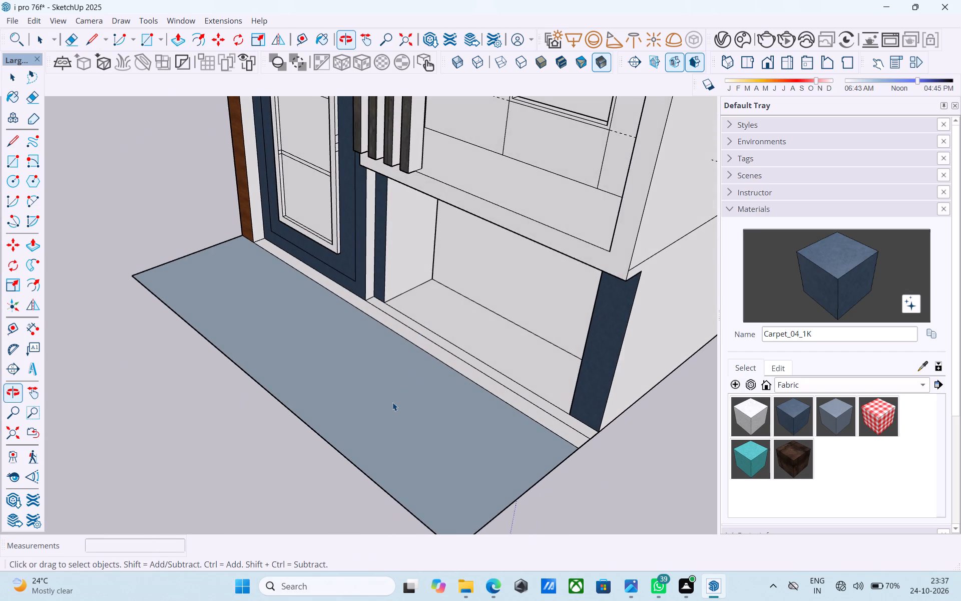
left_click(392, 402)
right_click(392, 402)
left_click(439, 283)
Copy the ground rectangle's house-side edge 1' forward, and copy that line another 6" forward.
scroll(409, 310, "down", 3)
middle_click_drag(335, 362, 532, 372)
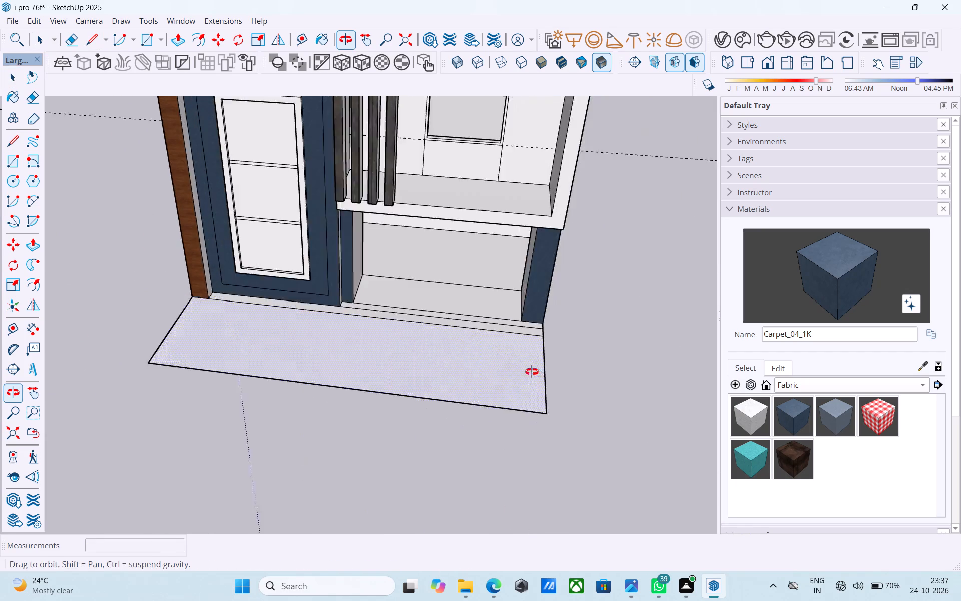
middle_click_drag(532, 372, 624, 349)
middle_click_drag(412, 362, 516, 361)
scroll(272, 360, "up", 7)
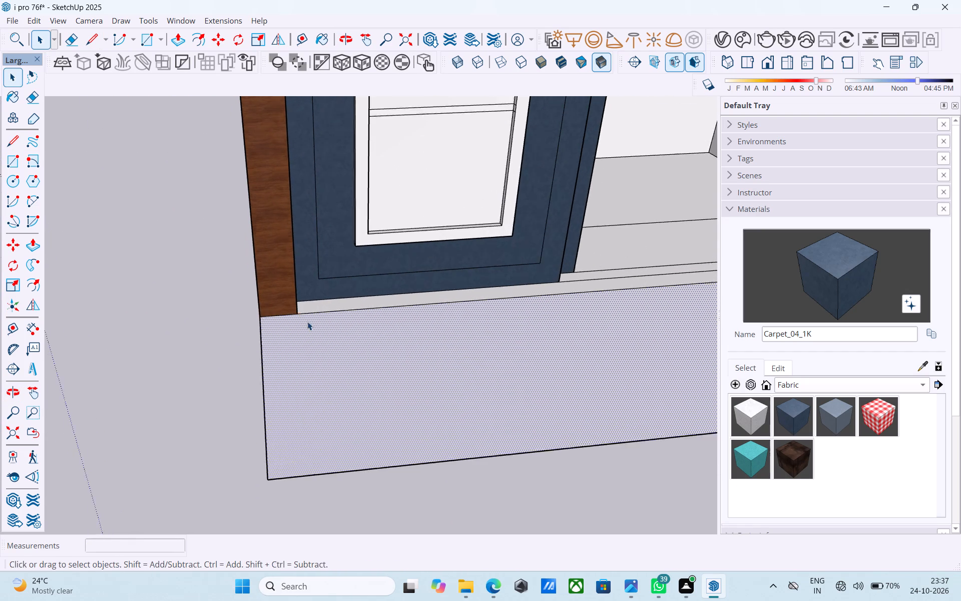
scroll(307, 322, "up", 1)
left_click(306, 313)
key("m")
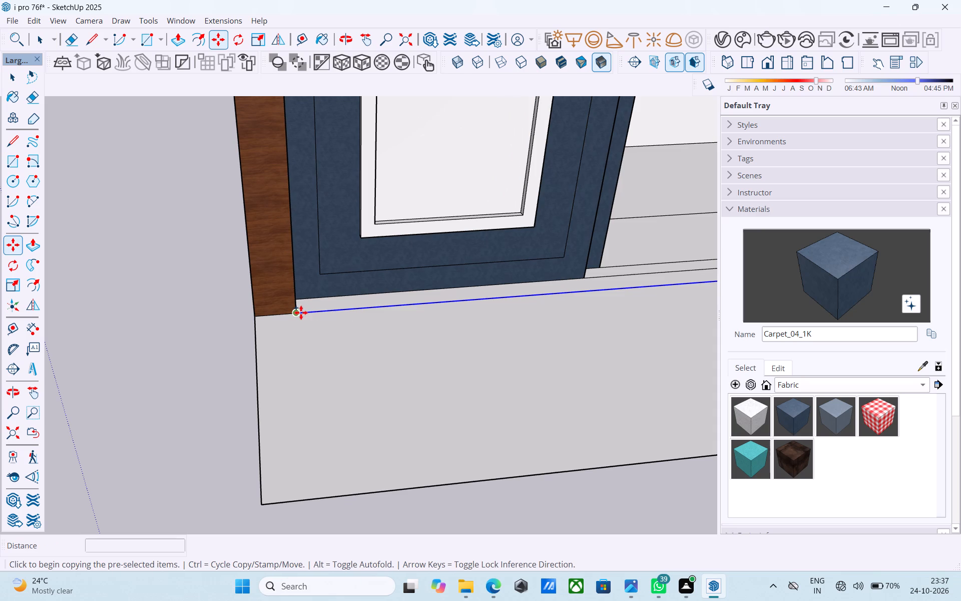
left_click(301, 313)
type("1'")
key("Return")
left_click(302, 327)
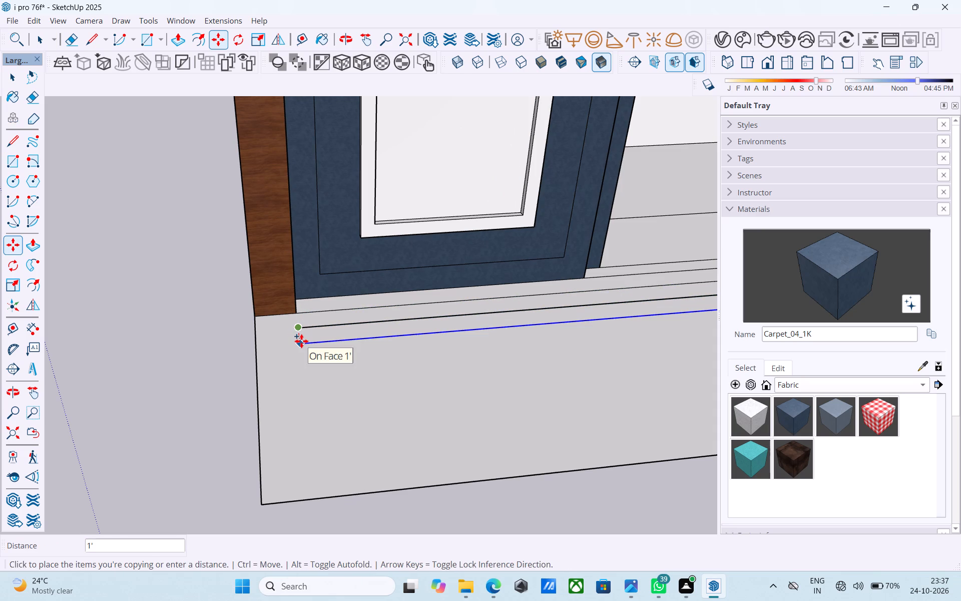
type("6\"")
key("Return")
key("space")
Extend both copied lines with 1' 6" segments to the ground rectangle's side edge beside the wood border.
type("l")
scroll(300, 336, "up", 4)
left_click(299, 327)
left_click(232, 332)
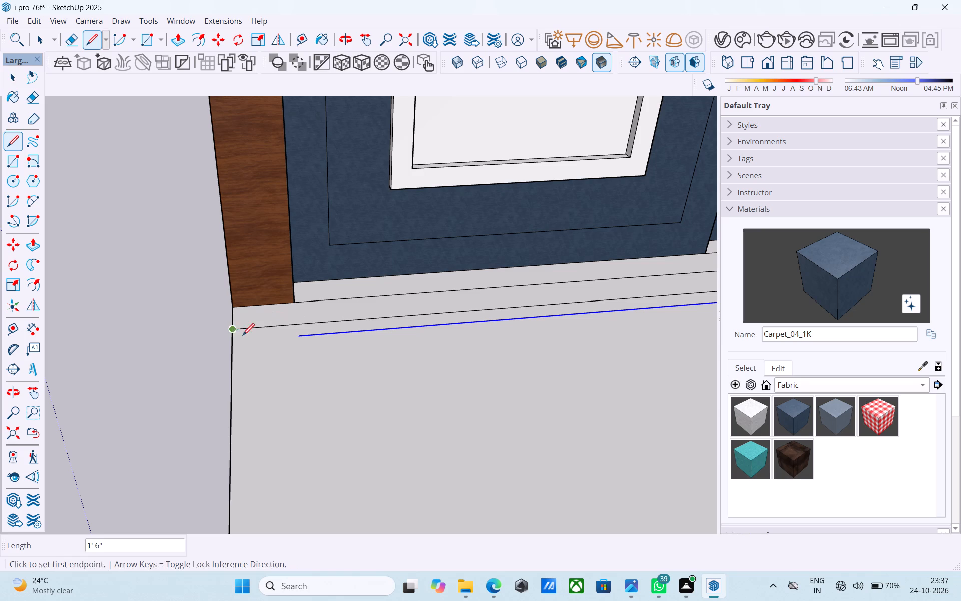
key("space")
key("l")
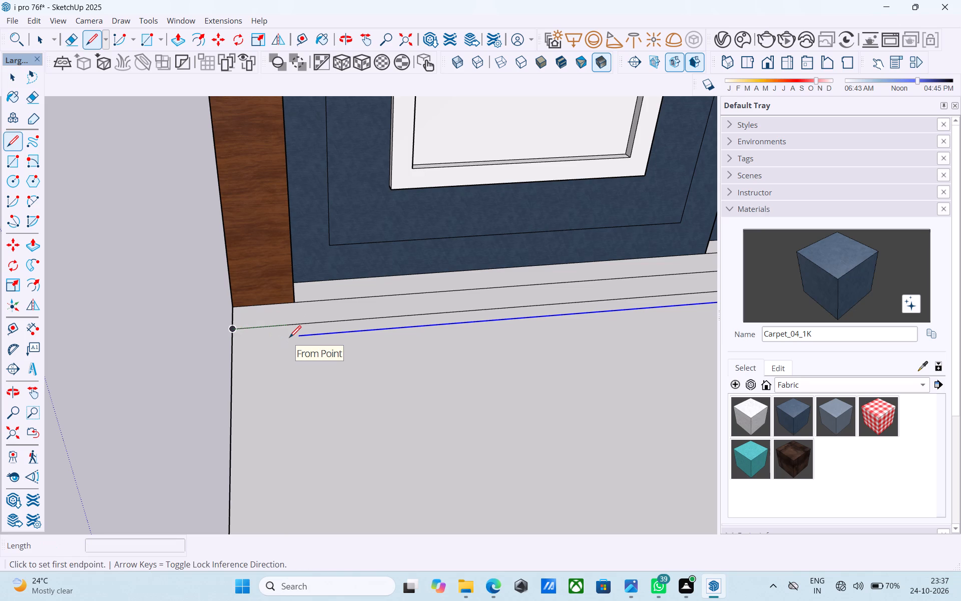
scroll(289, 339, "up", 2)
left_click(301, 337)
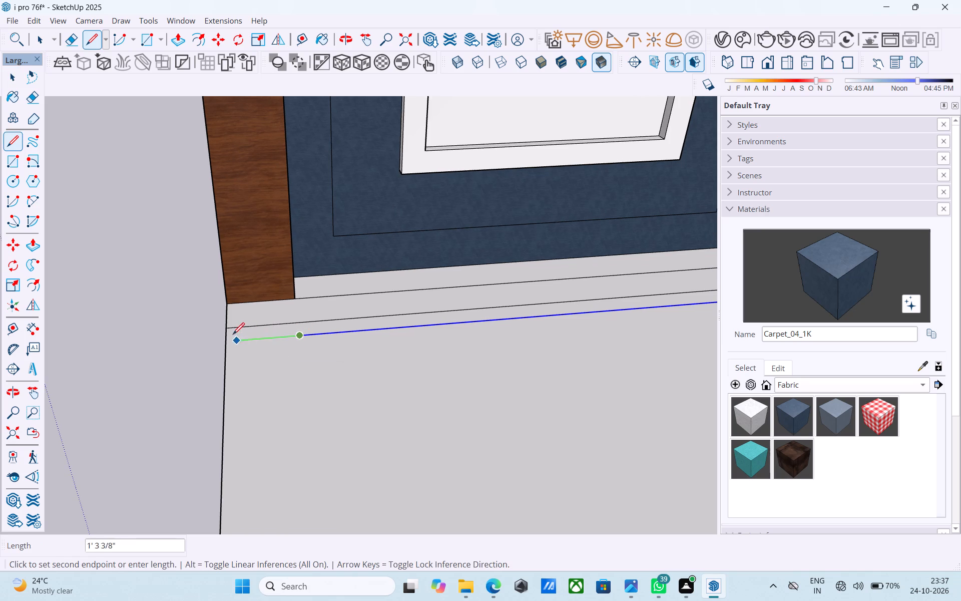
left_click(228, 341)
scroll(169, 353, "down", 16)
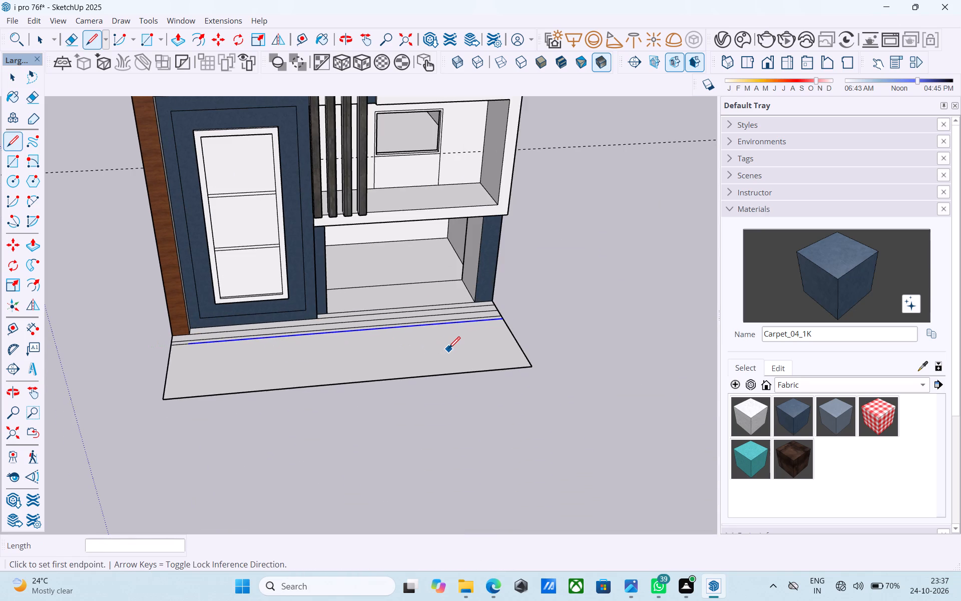
Erase the original ground edge between the house base and the two copied lines.
key("space")
scroll(329, 315, "up", 9)
key("e")
left_click_drag(328, 333, 328, 343)
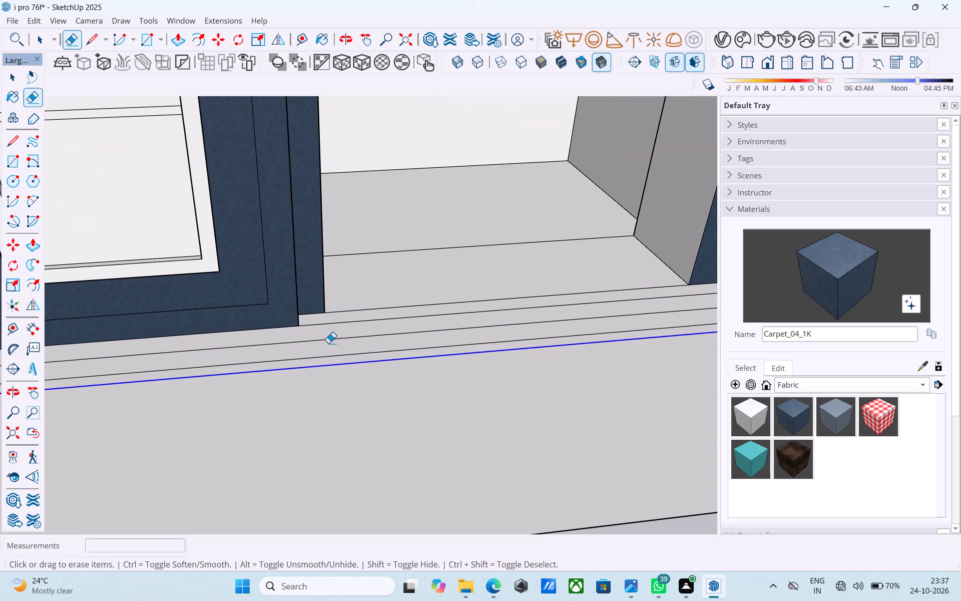
left_click_drag(328, 343, 328, 347)
Paint the front faces of the four vertical slats with the Carpet_04_1K material.
scroll(340, 343, "down", 11)
middle_click_drag(344, 343, 375, 273)
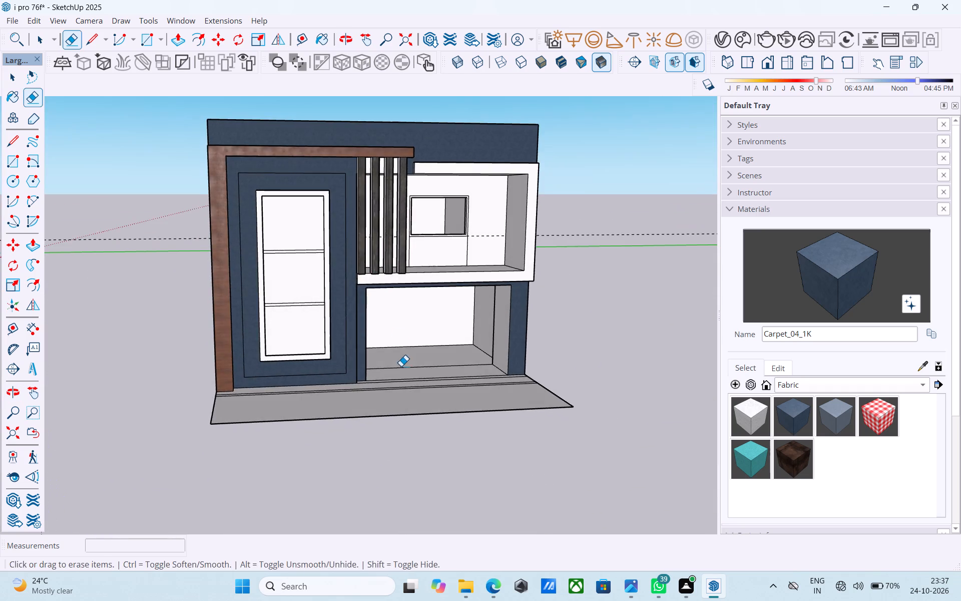
middle_click_drag(399, 366, 377, 388)
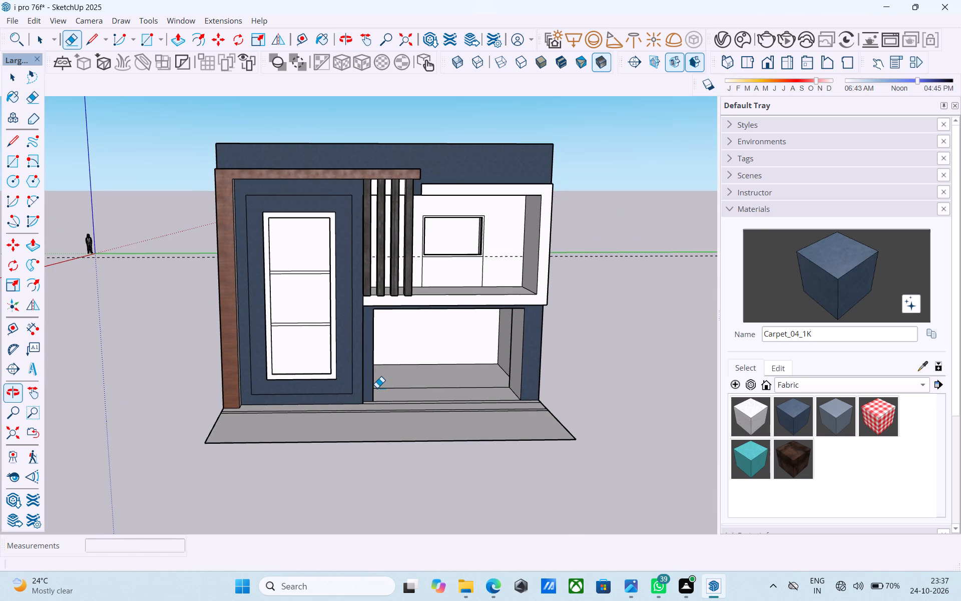
middle_click_drag(376, 386, 359, 419)
scroll(448, 347, "down", 1)
left_click(824, 273)
scroll(391, 225, "up", 1)
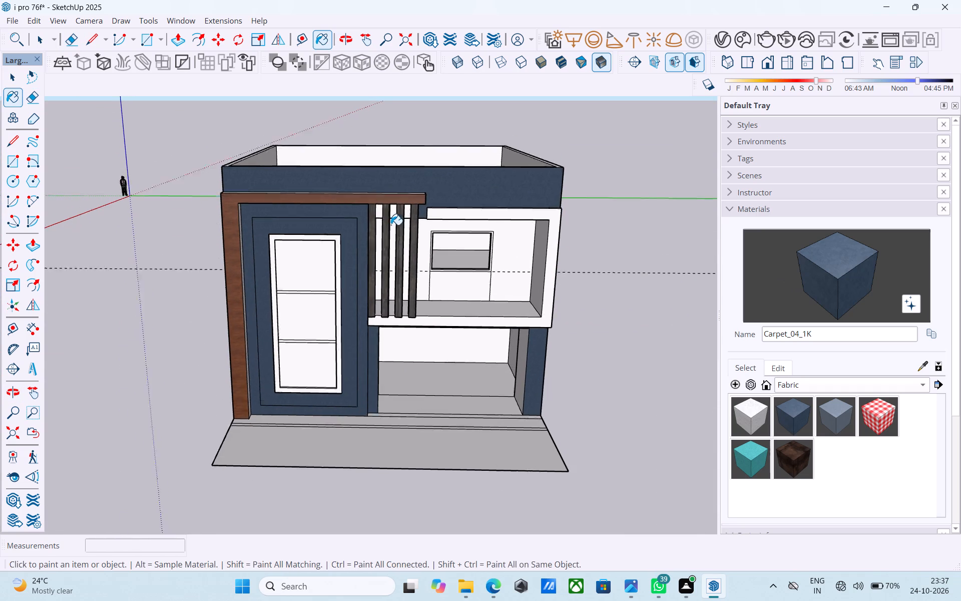
scroll(391, 225, "up", 8)
left_click(383, 224)
left_click(349, 224)
left_click(420, 215)
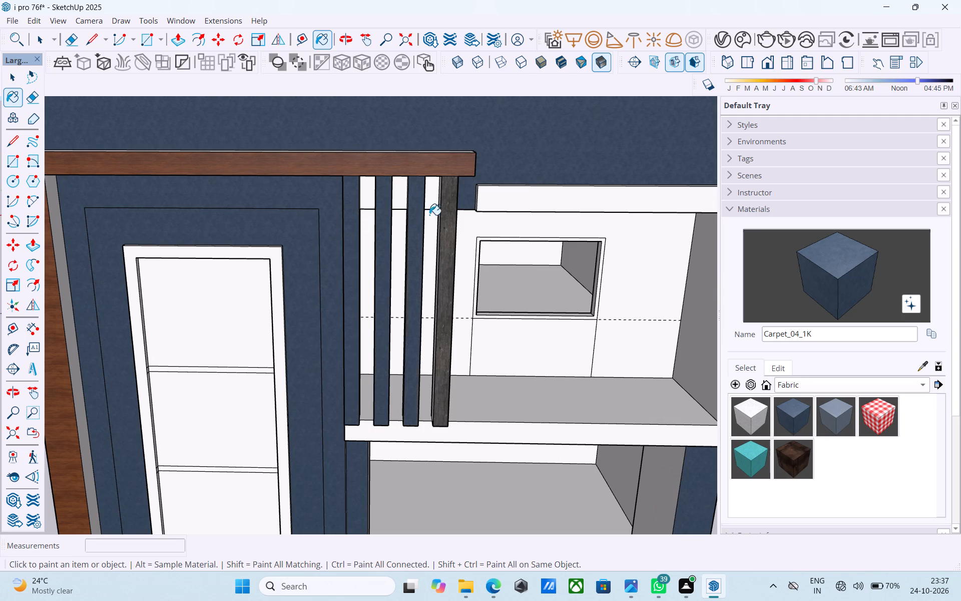
left_click(440, 215)
left_click(447, 220)
Erase the two vertical lines below the upper-floor window and the dashed guide line crossing the balcony wall.
scroll(446, 225, "down", 4)
middle_click_drag(441, 246, 449, 151)
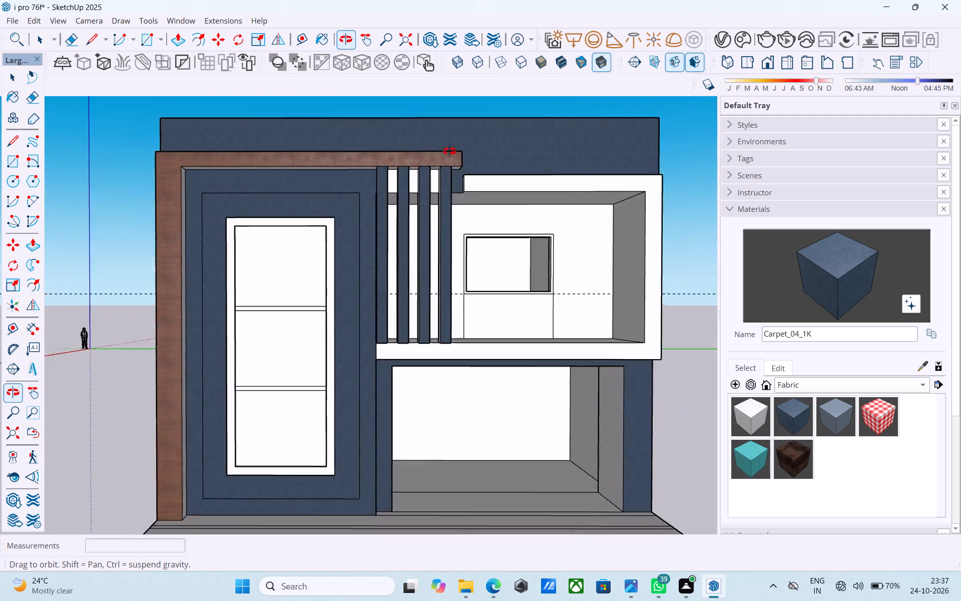
middle_click_drag(449, 151, 415, 208)
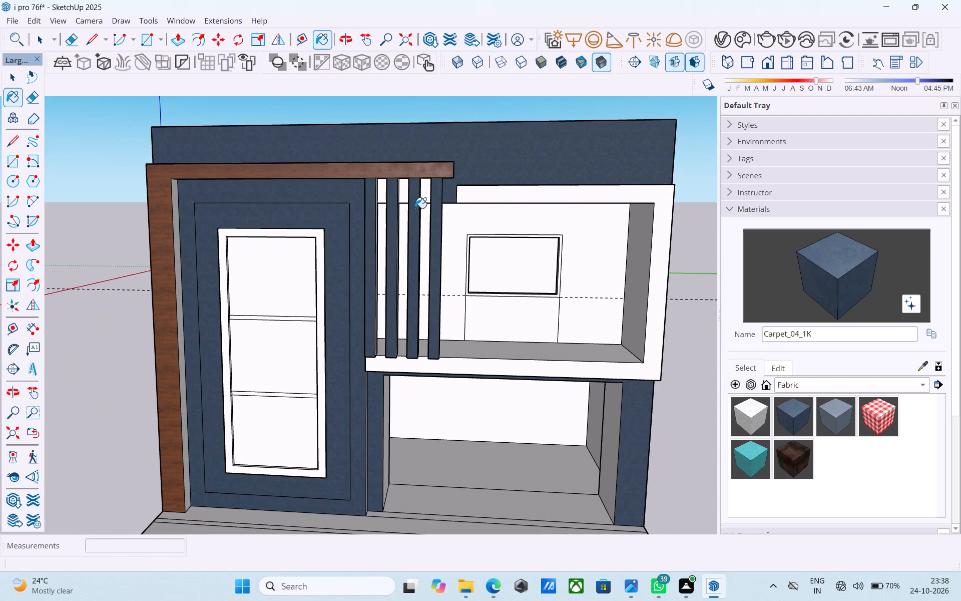
key("space")
key("e")
scroll(463, 277, "up", 4)
left_click_drag(474, 328, 464, 328)
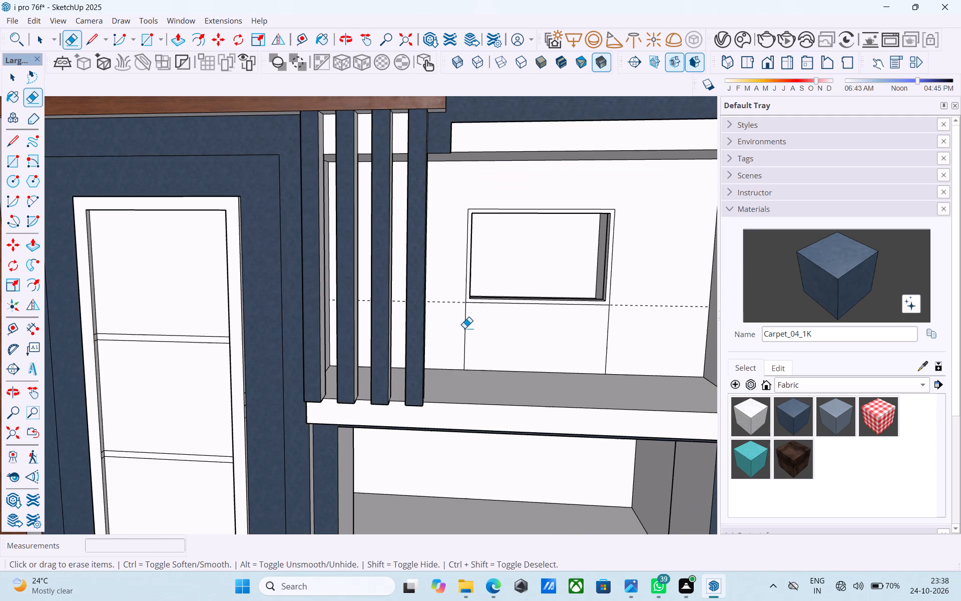
left_click_drag(464, 328, 463, 328)
left_click_drag(586, 319, 621, 323)
left_click_drag(646, 310, 660, 278)
scroll(615, 274, "down", 10)
key("space")
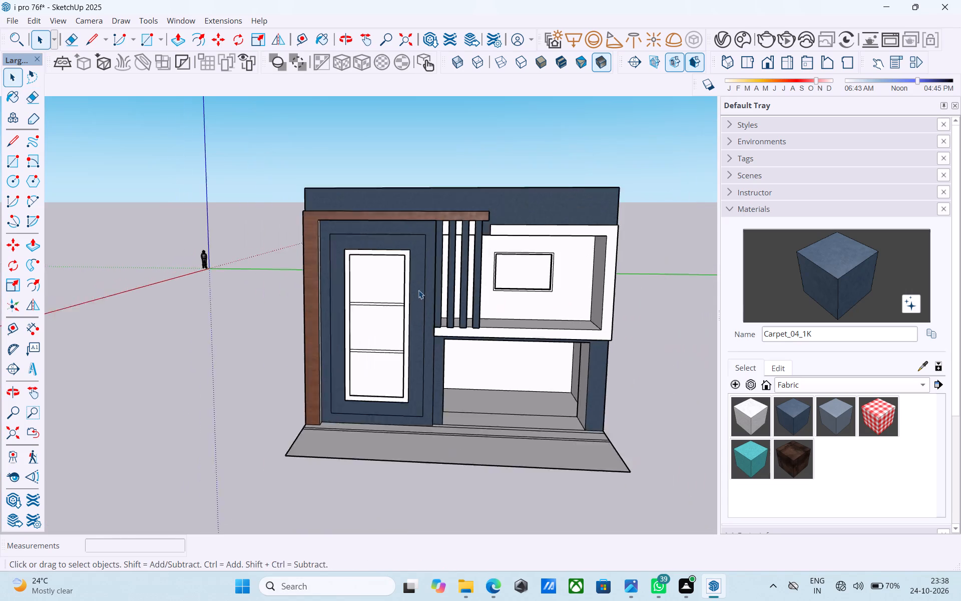
Draw a 6" by 3' outline at the bottom of the last slat's balcony-side face, starting from its bottom edge's midpoint.
scroll(418, 290, "down", 1)
middle_click_drag(355, 294, 256, 302)
scroll(355, 294, "down", 1)
middle_click_drag(389, 364, 294, 397)
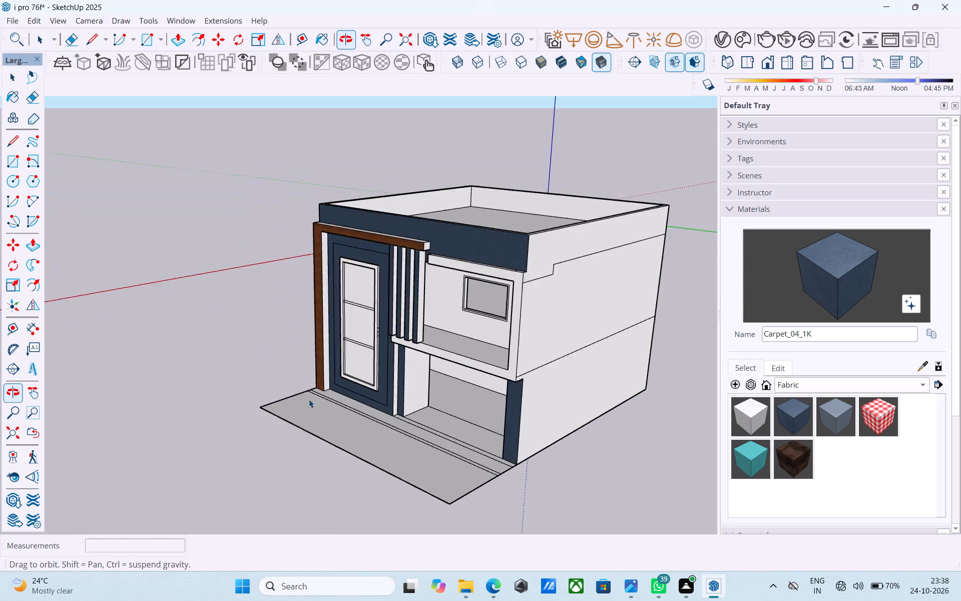
middle_click_drag(414, 390, 644, 387)
scroll(539, 323, "up", 4)
middle_click_drag(510, 320, 662, 342)
middle_click_drag(541, 316, 498, 320)
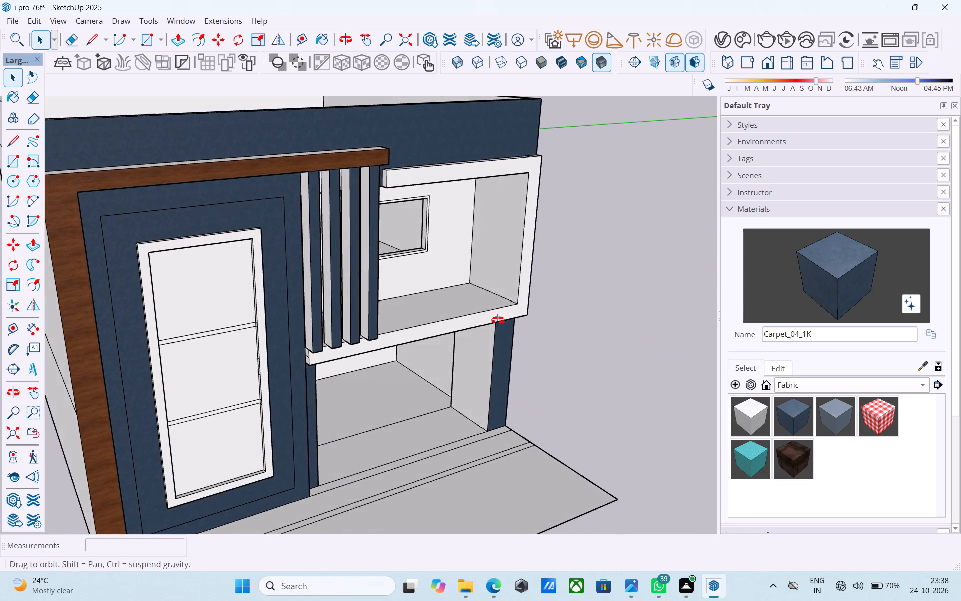
middle_click_drag(498, 320, 99, 329)
scroll(99, 330, "up", 1)
middle_click_drag(313, 296, 298, 288)
scroll(320, 323, "up", 4)
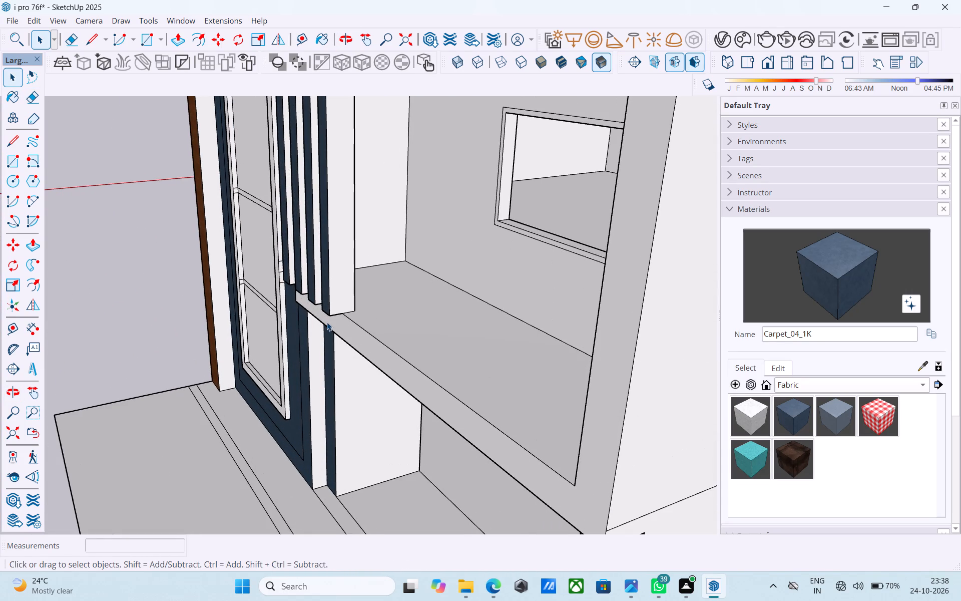
key("l")
left_click(340, 312)
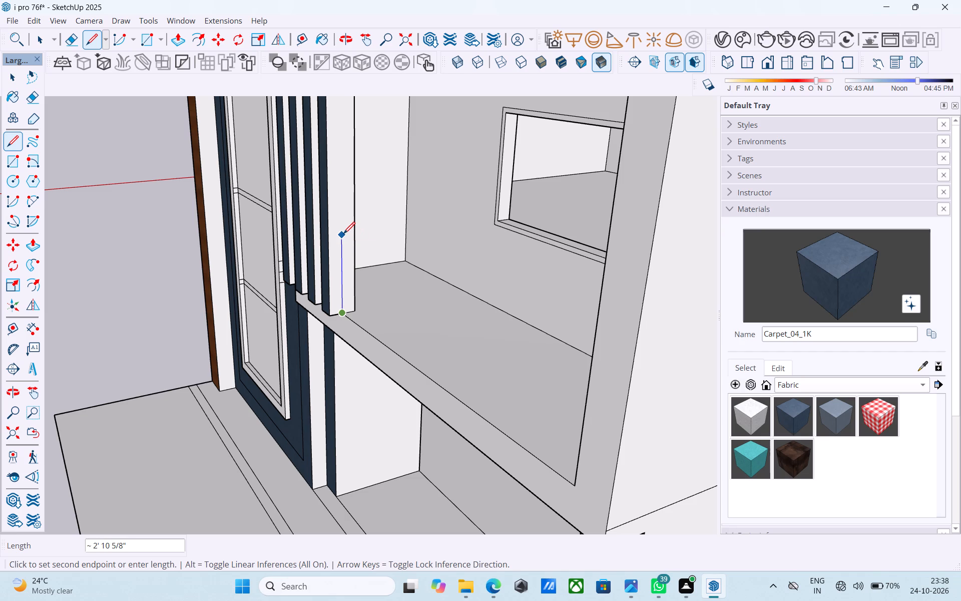
type("2'")
key("Return")
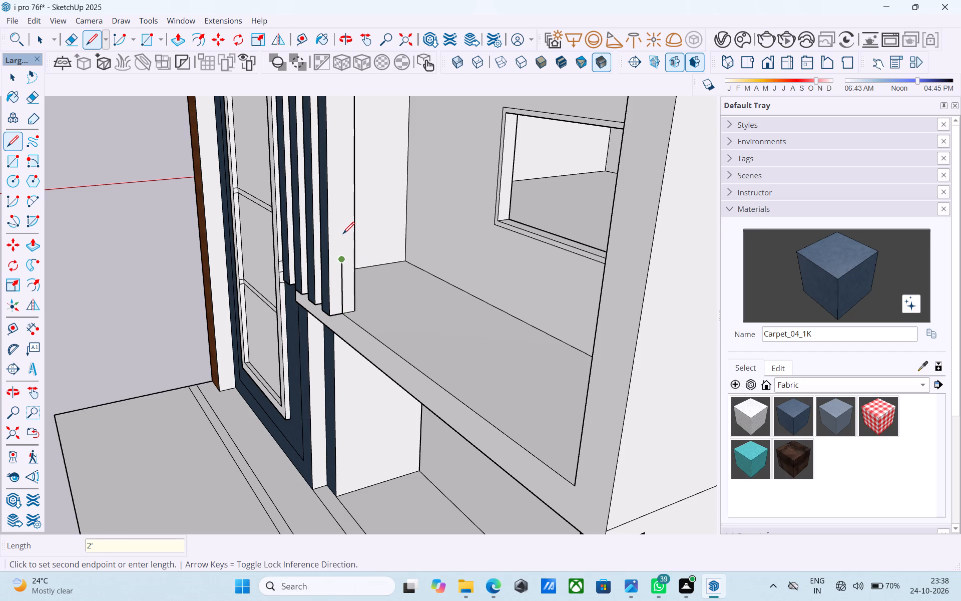
type("3'")
key("Return")
left_click(353, 230)
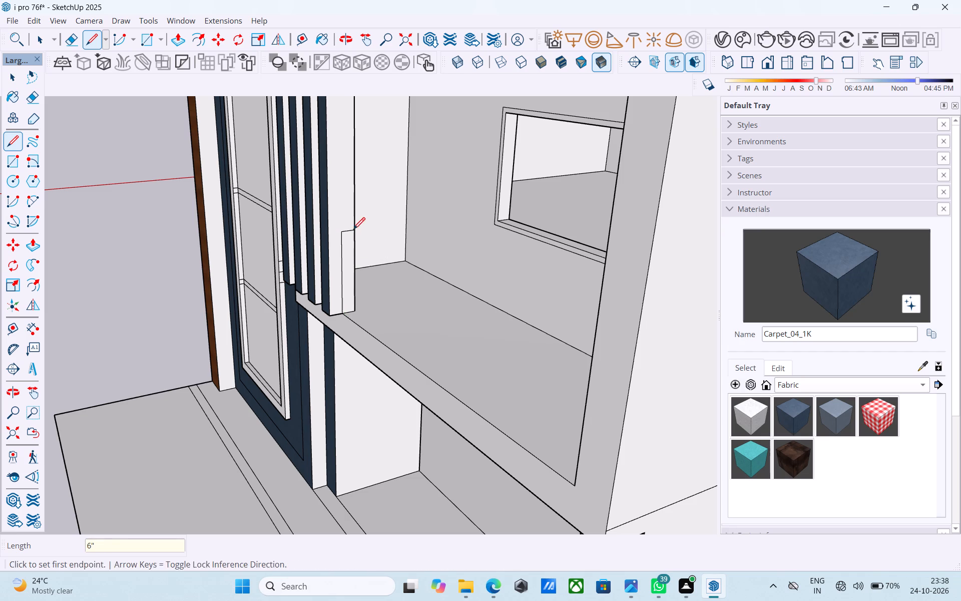
Push/Pull the 6" by 3' outline across the balcony opening to the opposite side wall to form a railing.
key("space")
left_click(348, 246)
key("p")
left_click(348, 246)
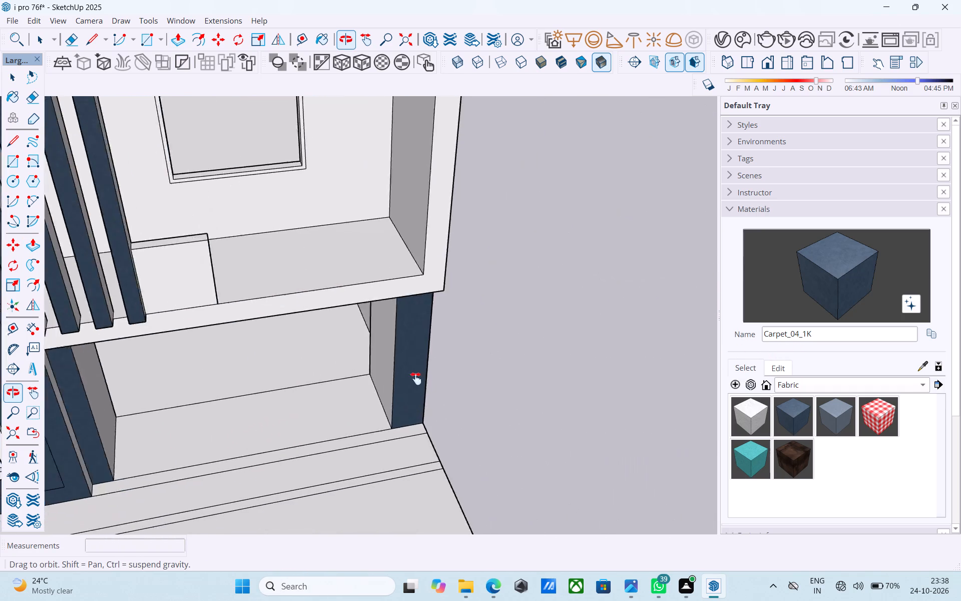
scroll(482, 374, "up", 1)
left_click(370, 156)
key("space")
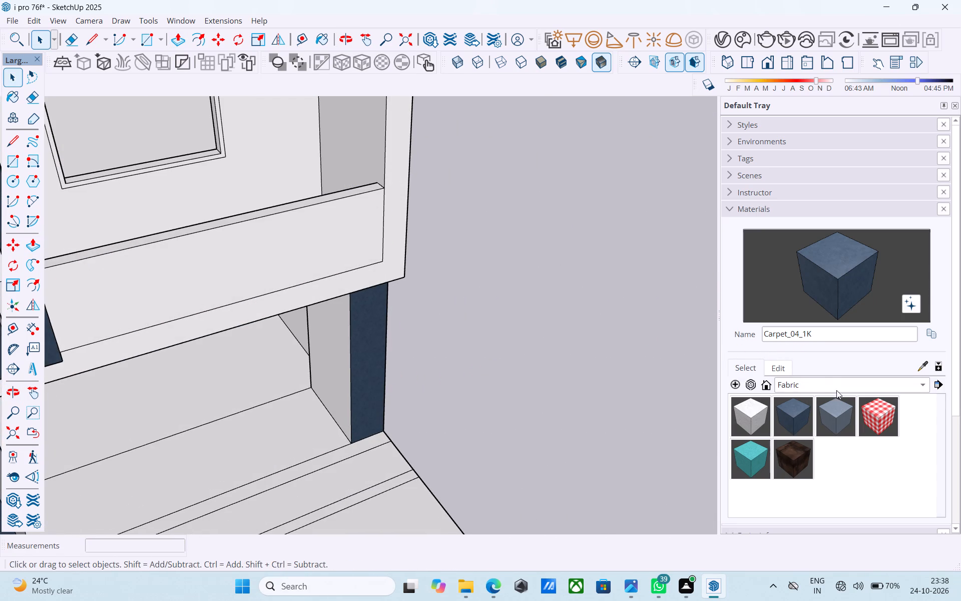
Paint the front and back faces of the balcony railing with the Glass_Basic_01 material.
left_click(833, 386)
left_click(822, 390)
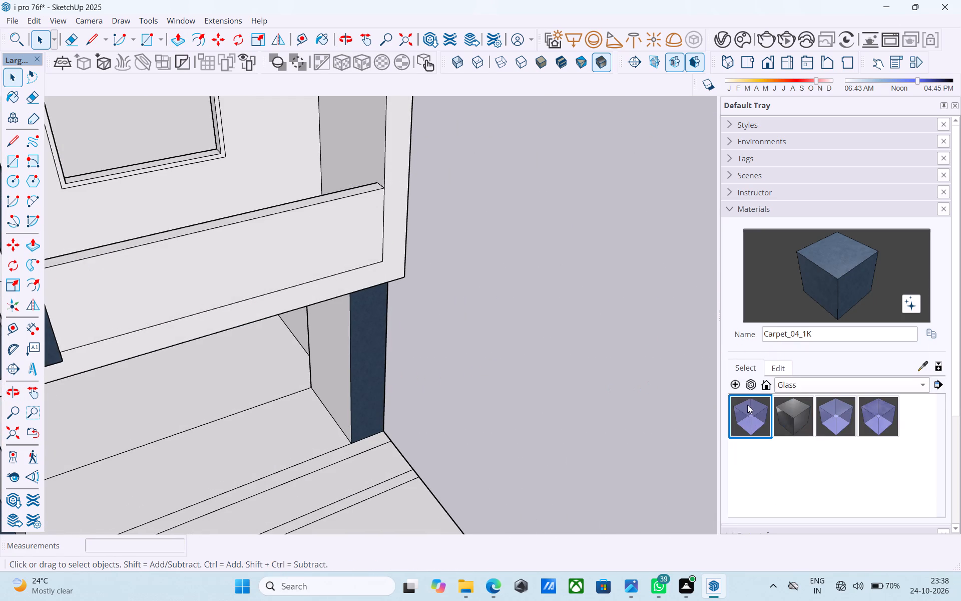
left_click(747, 405)
left_click(270, 253)
scroll(274, 255, "down", 3)
middle_click_drag(275, 258, 411, 312)
scroll(398, 304, "up", 7)
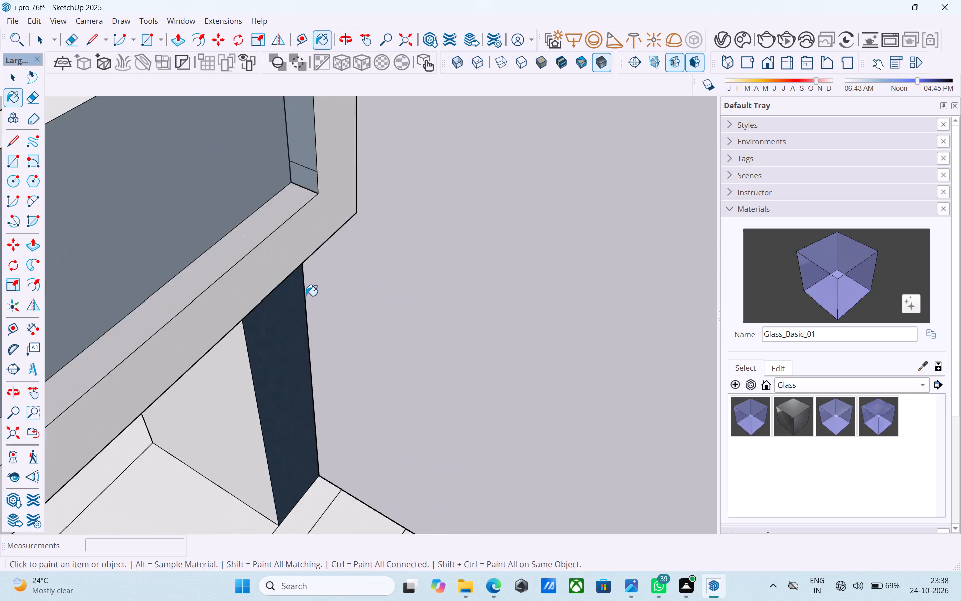
middle_click_drag(286, 294, 452, 311)
left_click(391, 303)
middle_click_drag(411, 311, 362, 303)
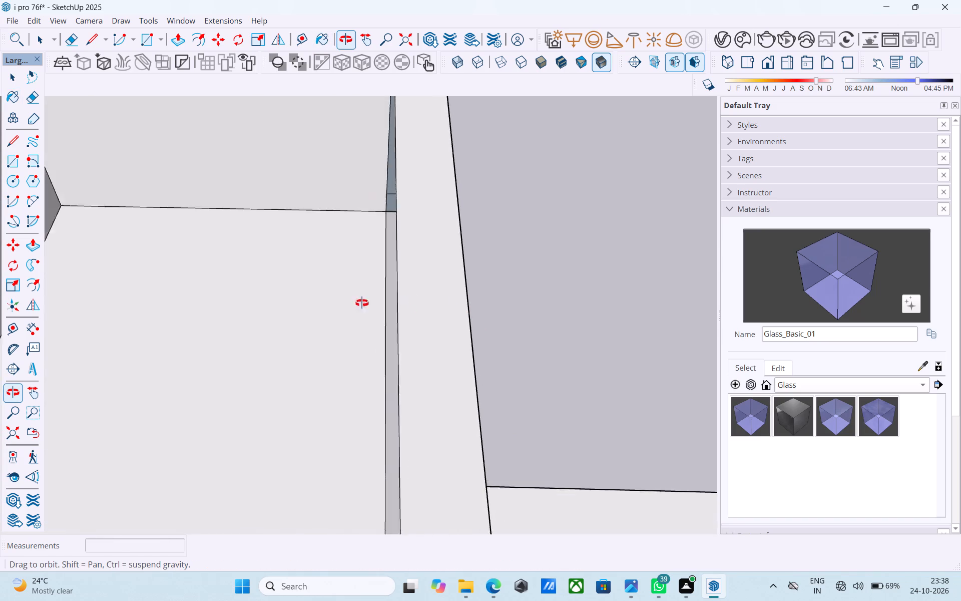
middle_click_drag(362, 303, 183, 265)
scroll(182, 244, "down", 12)
middle_click_drag(207, 260, 148, 167)
key("space")
Save the model, purging its unused items.
scroll(160, 169, "down", 10)
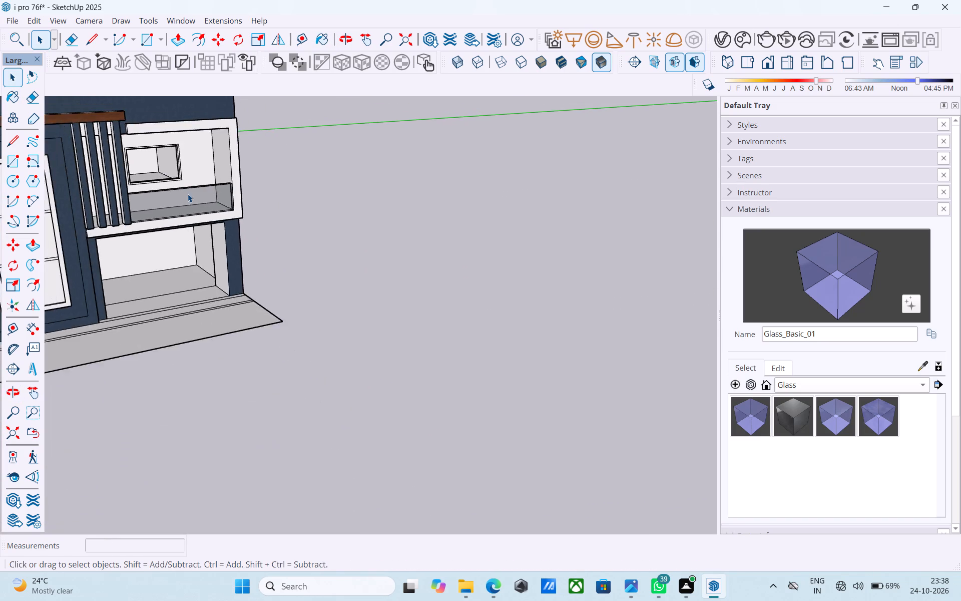
middle_click_drag(188, 194, 202, 185)
key("ctrl+s")
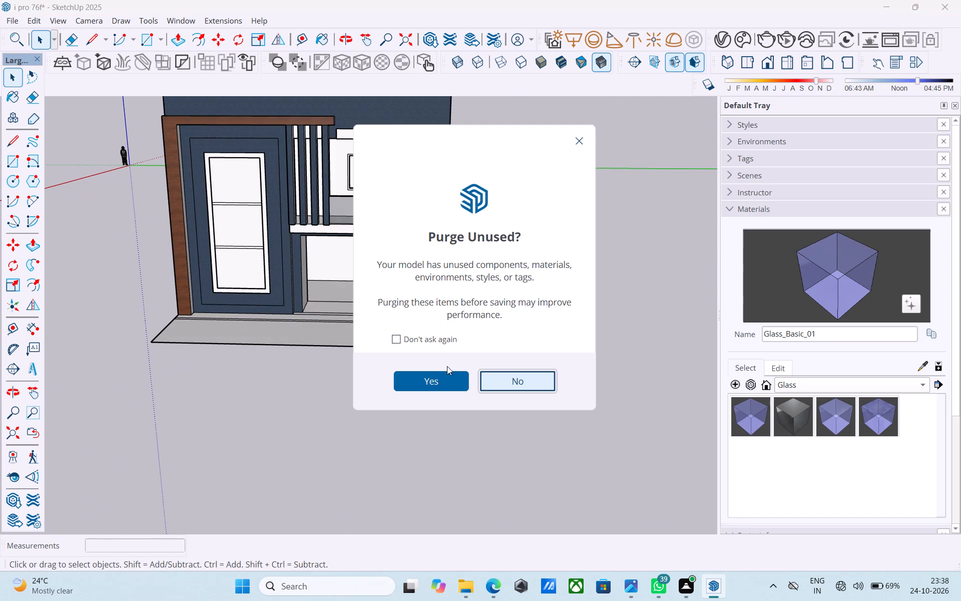
left_click(447, 370)
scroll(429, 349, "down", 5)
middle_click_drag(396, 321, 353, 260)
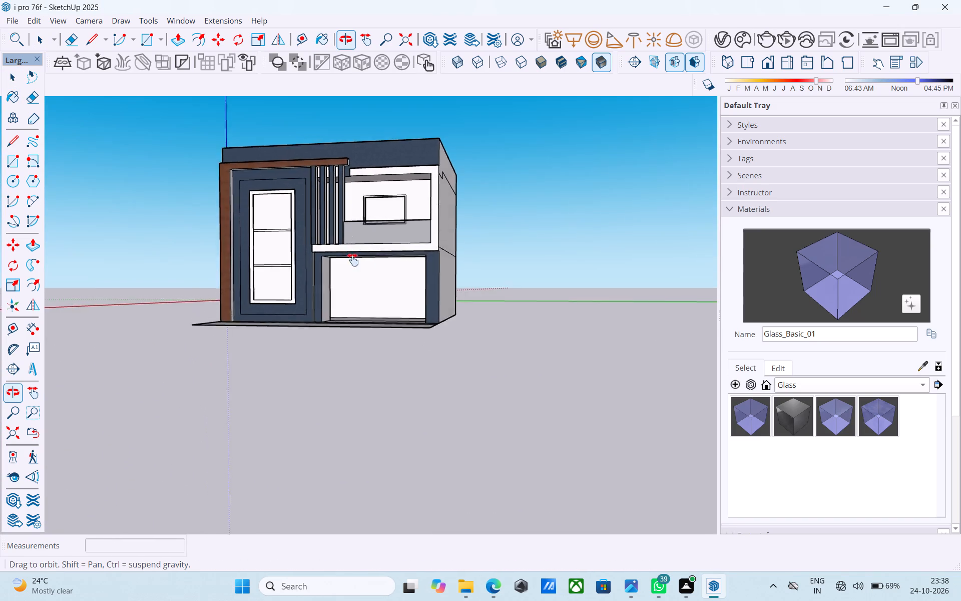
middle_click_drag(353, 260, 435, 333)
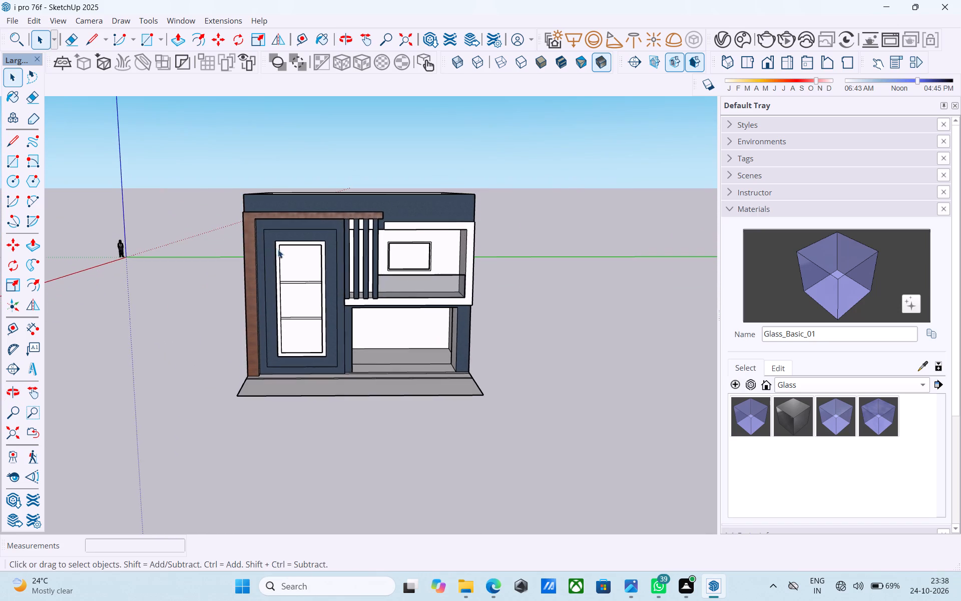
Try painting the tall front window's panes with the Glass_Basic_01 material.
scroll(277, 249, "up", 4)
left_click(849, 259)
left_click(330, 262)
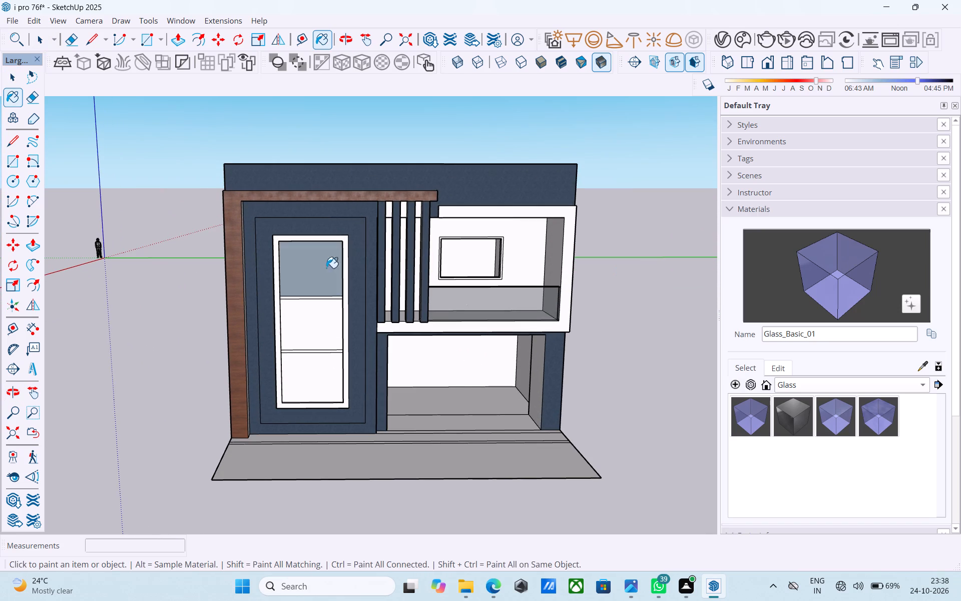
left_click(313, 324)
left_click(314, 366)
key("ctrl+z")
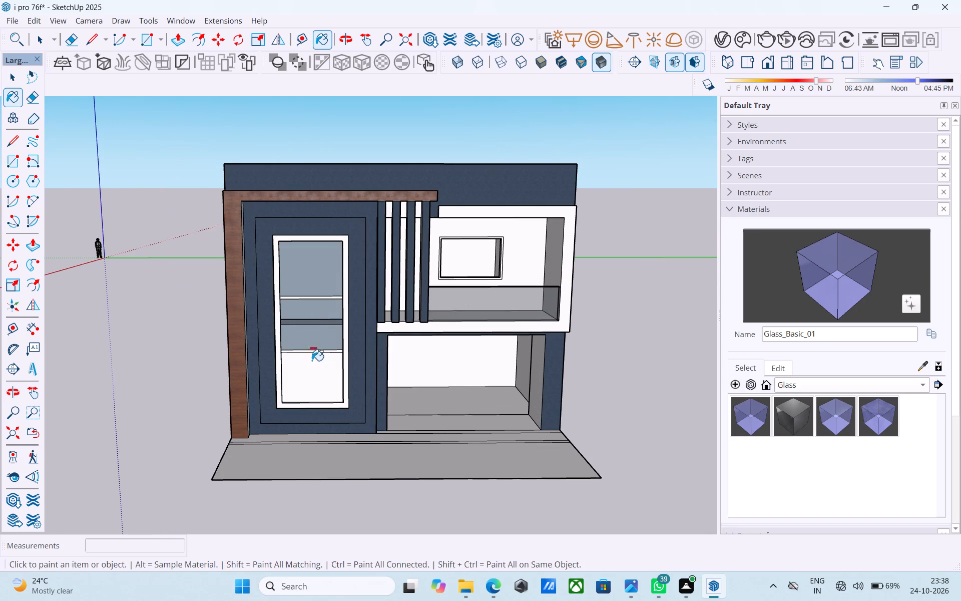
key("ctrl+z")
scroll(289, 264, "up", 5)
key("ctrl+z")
Paint the three panes of the tall front window with the solid color I01_Sky_Frost.
middle_click_drag(287, 263, 213, 257)
key("space")
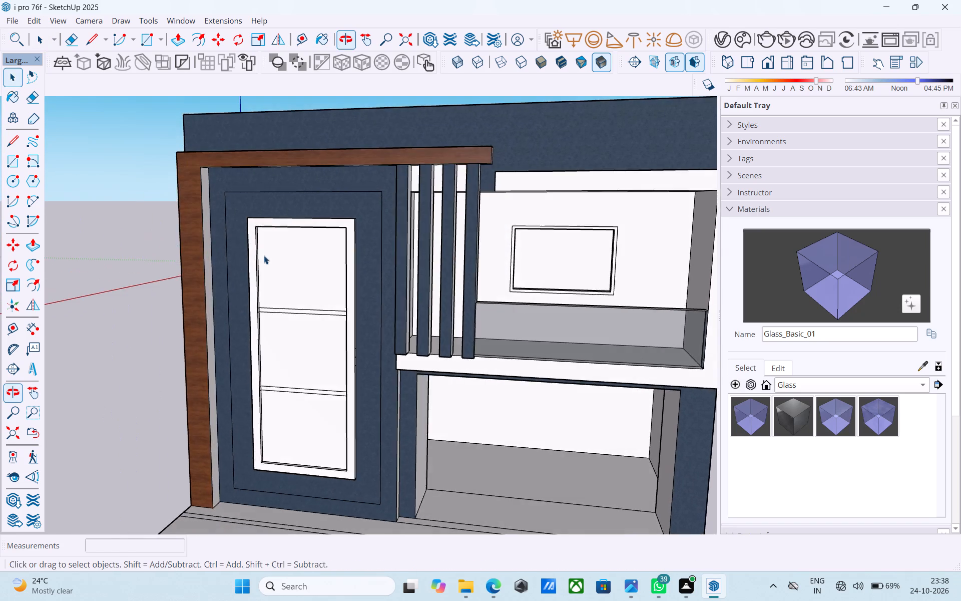
scroll(265, 254, "up", 5)
middle_click_drag(277, 258, 276, 250)
left_click(822, 378)
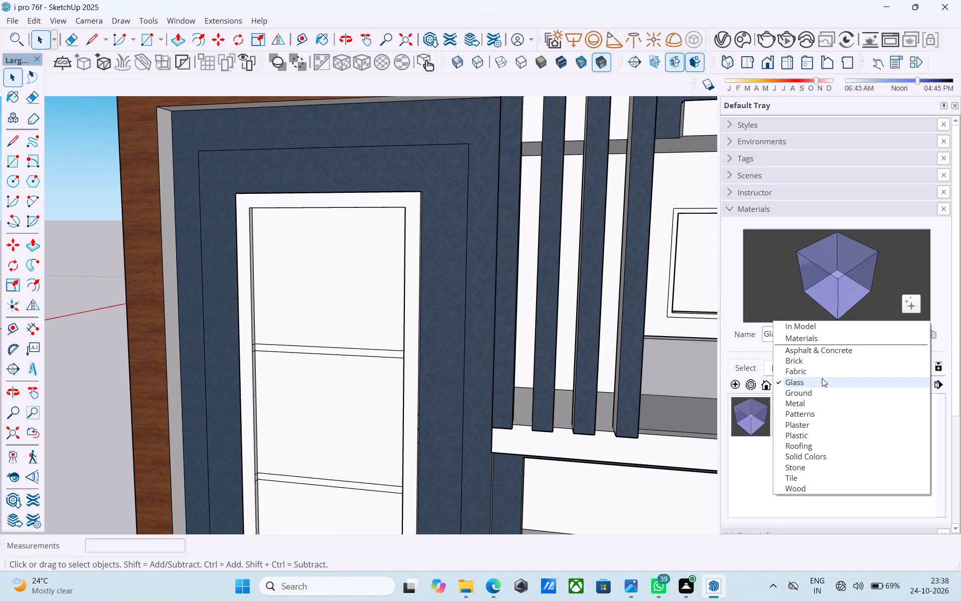
left_click(825, 461)
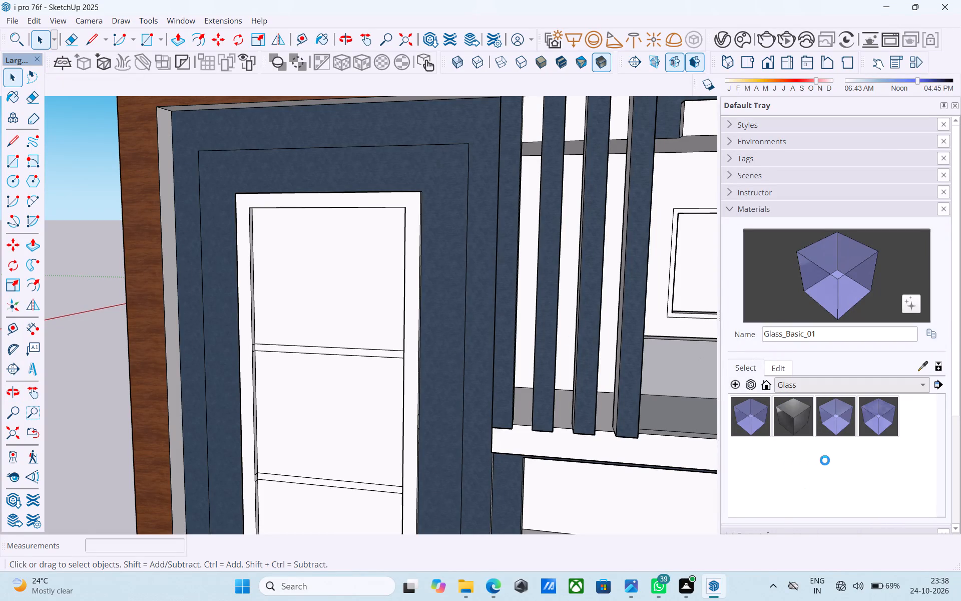
scroll(810, 449, "down", 17)
left_click(743, 416)
left_click(362, 324)
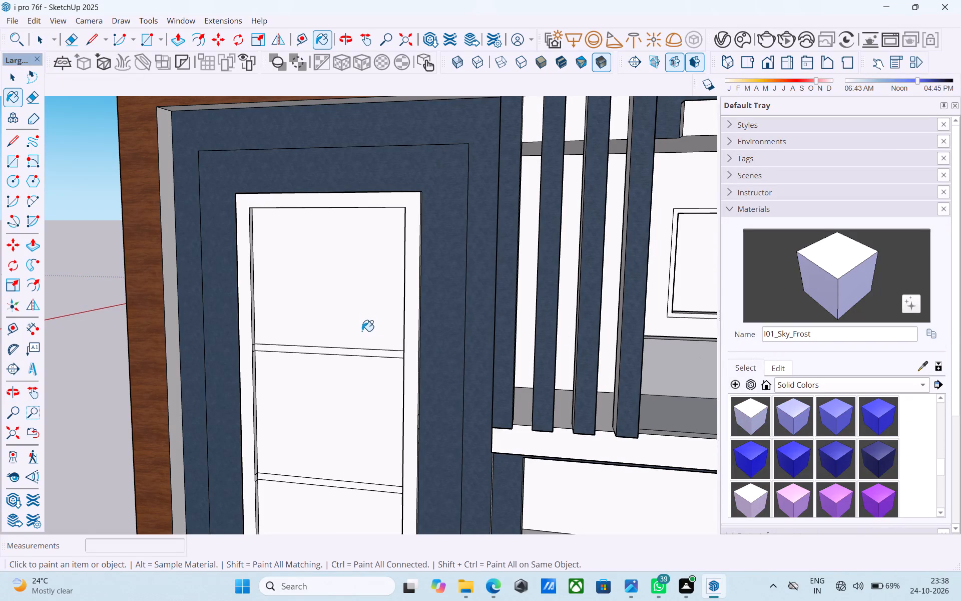
left_click(360, 412)
scroll(349, 351, "down", 6)
left_click(349, 440)
key("space")
Push/Pull the narrow strip across the front ground area up 5' to form a boundary wall.
middle_click_drag(512, 392, 470, 364)
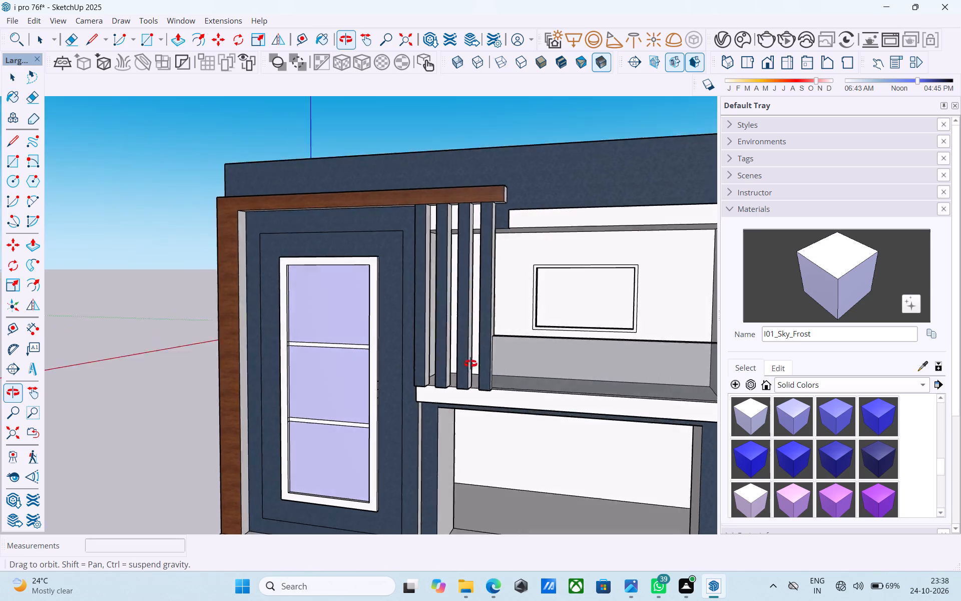
middle_click_drag(470, 364, 472, 323)
scroll(458, 329, "down", 9)
middle_click_drag(473, 335, 543, 395)
middle_click_drag(386, 392, 373, 388)
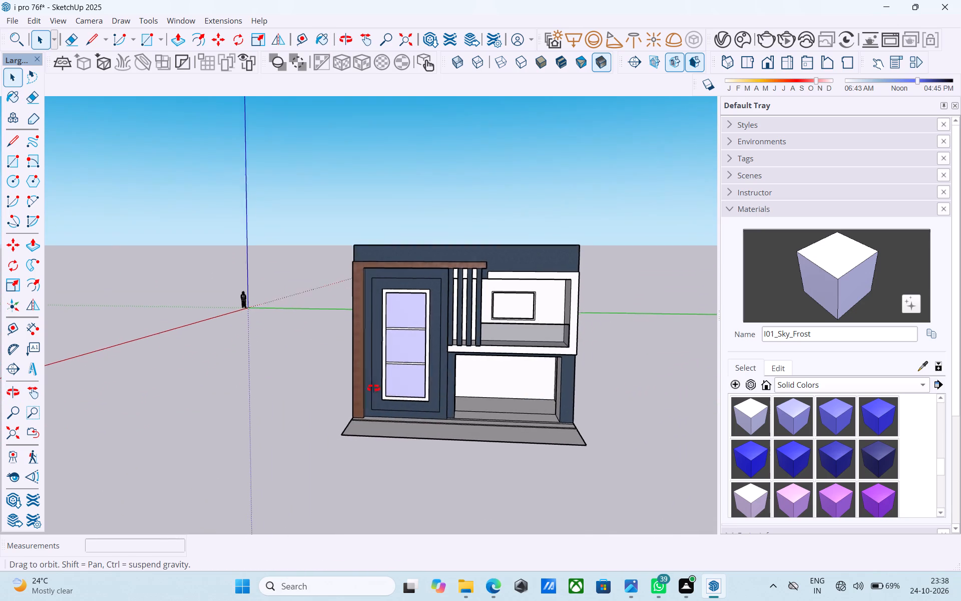
middle_click_drag(373, 388, 397, 402)
scroll(399, 404, "down", 2)
middle_click_drag(397, 402, 443, 456)
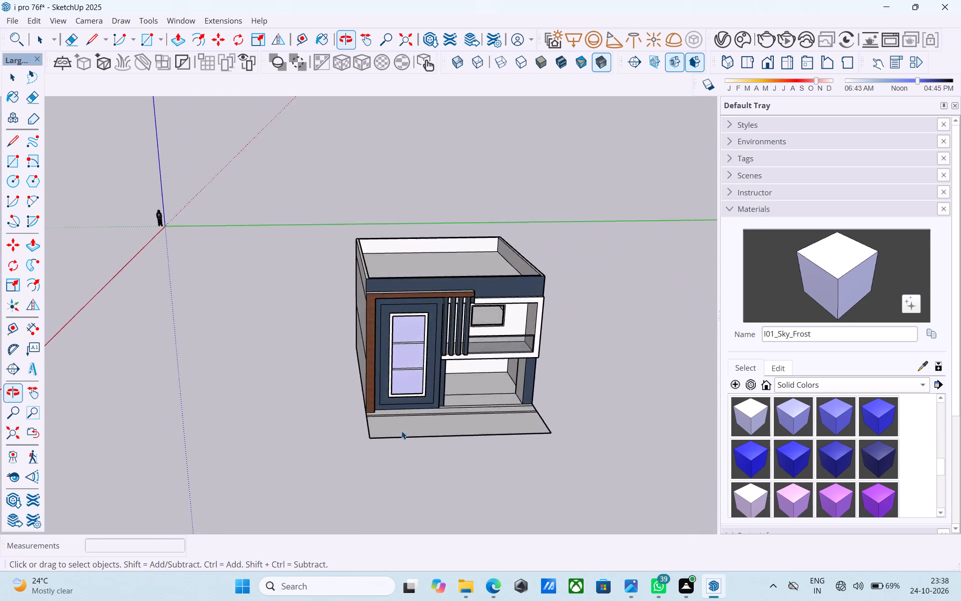
scroll(401, 431, "up", 16)
left_click(389, 408)
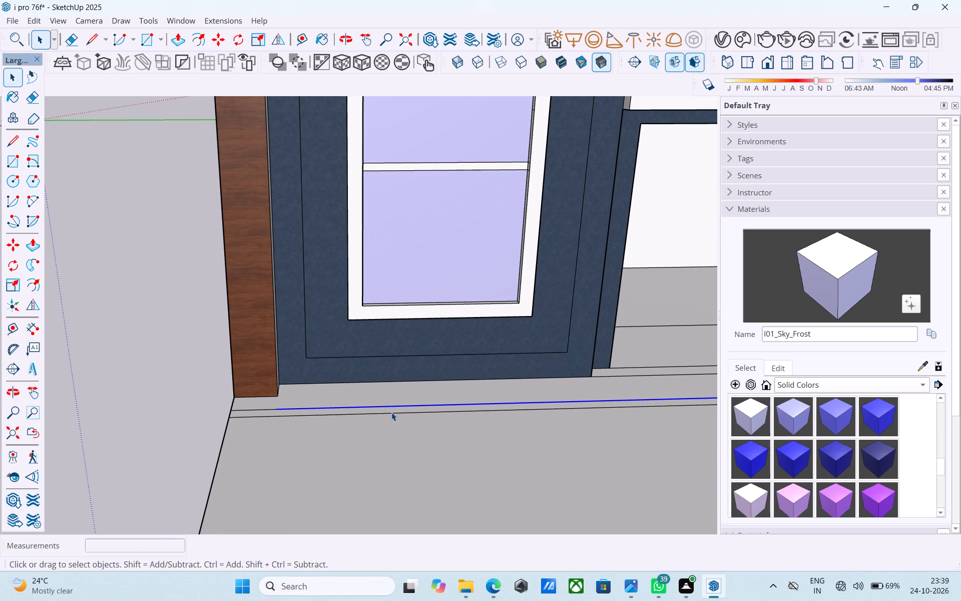
left_click(391, 412)
left_click(391, 409)
key("p")
left_click(391, 409)
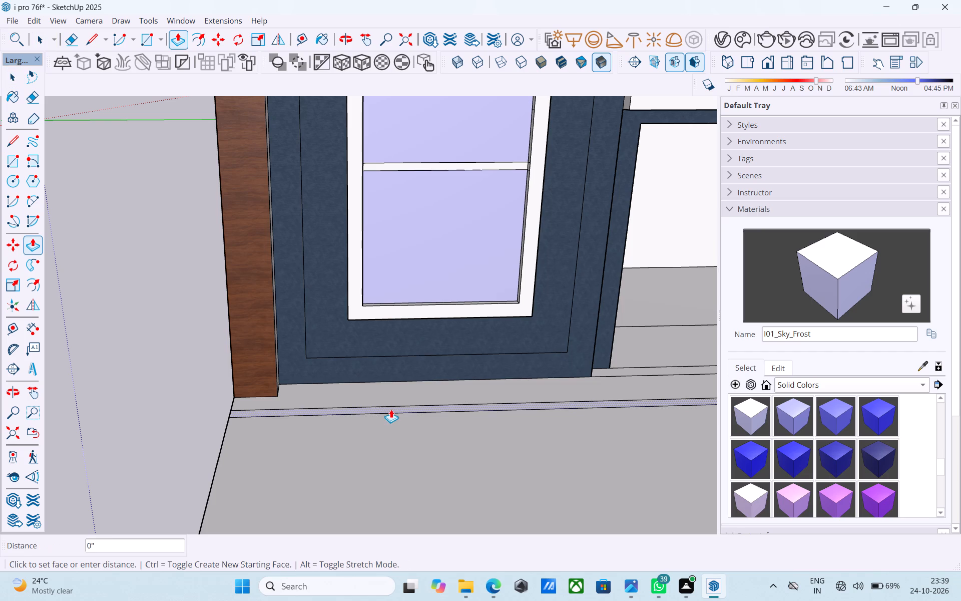
key("5")
key("apostrophe")
key("Return")
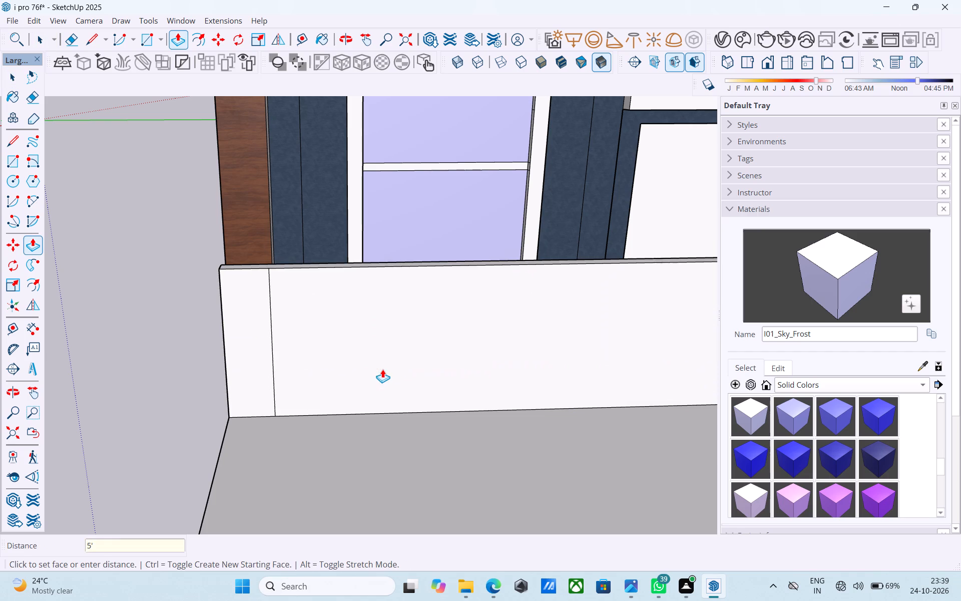
key("space")
At the wood-frame end, copy the boundary wall's inner end edge 9" inward and Push/Pull the strip 1' back as a return wall.
middle_click_drag(382, 369, 706, 369)
middle_click_drag(395, 372, 524, 373)
scroll(570, 364, "up", 4)
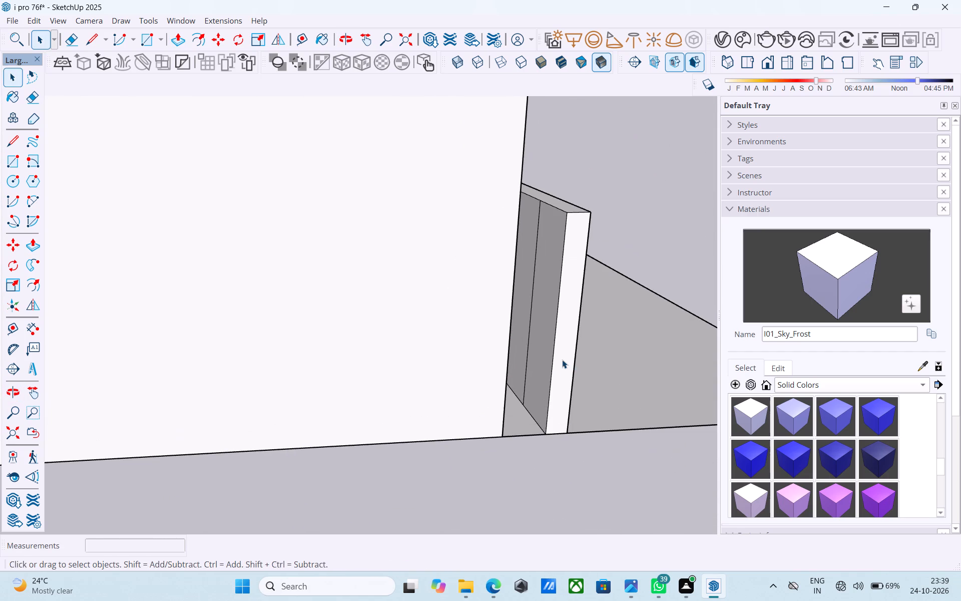
key("space")
left_click(553, 358)
type(",M")
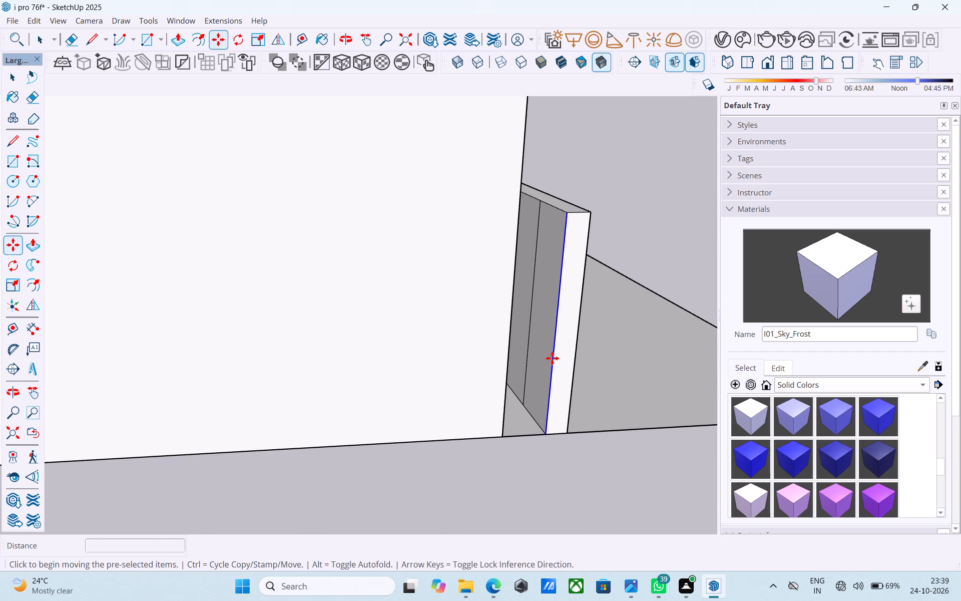
left_click(570, 213)
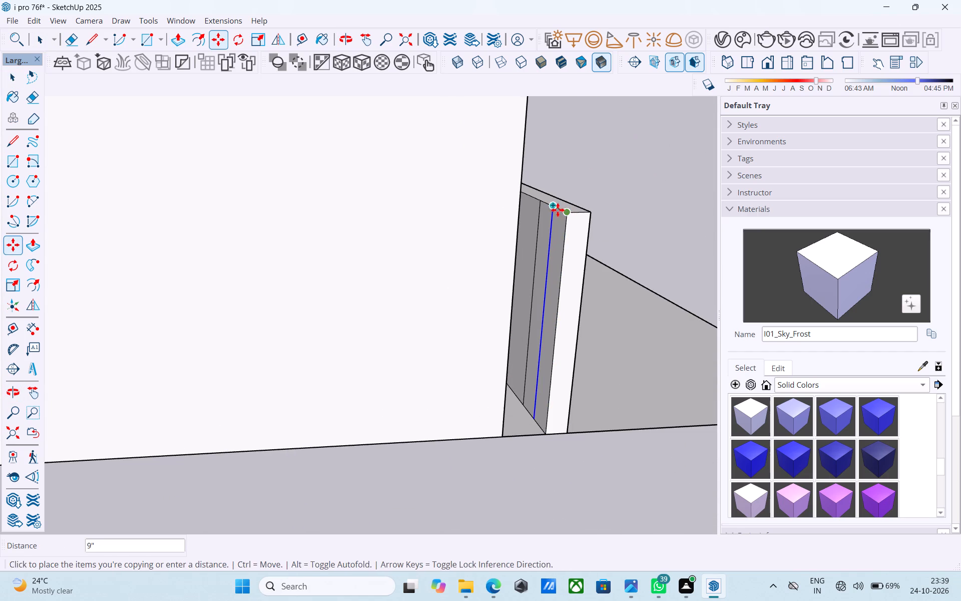
left_click(558, 210)
key("space")
left_click(562, 236)
key("p")
left_click(561, 236)
left_click(498, 239)
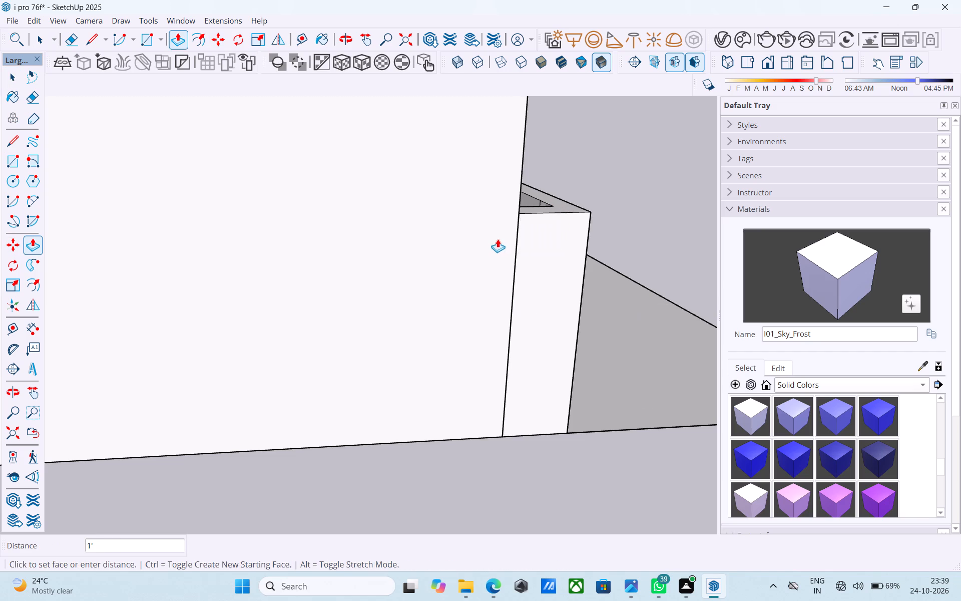
Copy the boundary wall's inner vertical edge 6" along its inner face at the balcony-side end.
middle_click_drag(510, 241, 101, 298)
scroll(105, 303, "down", 14)
middle_click_drag(313, 308, 84, 307)
middle_click_drag(379, 347, 179, 332)
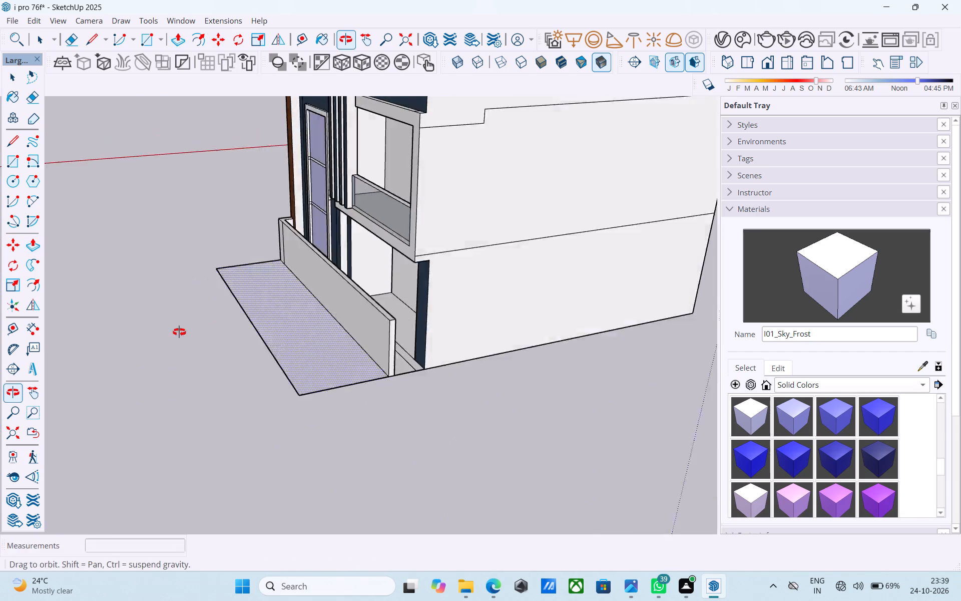
middle_click_drag(179, 332, 176, 333)
scroll(338, 364, "up", 4)
key("space")
middle_click_drag(402, 374, 249, 355)
scroll(250, 354, "up", 6)
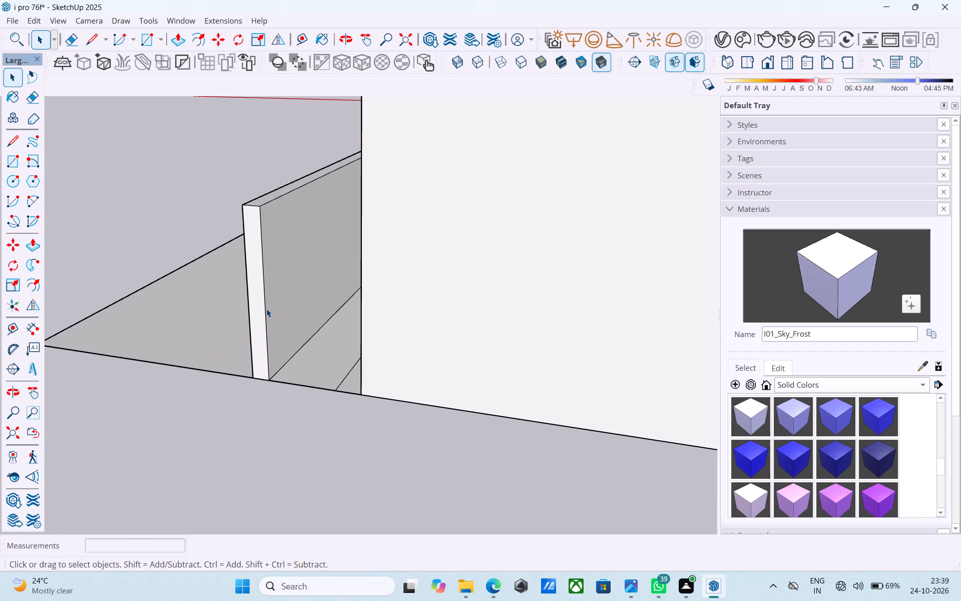
left_click(266, 309)
key("m")
left_click(266, 304)
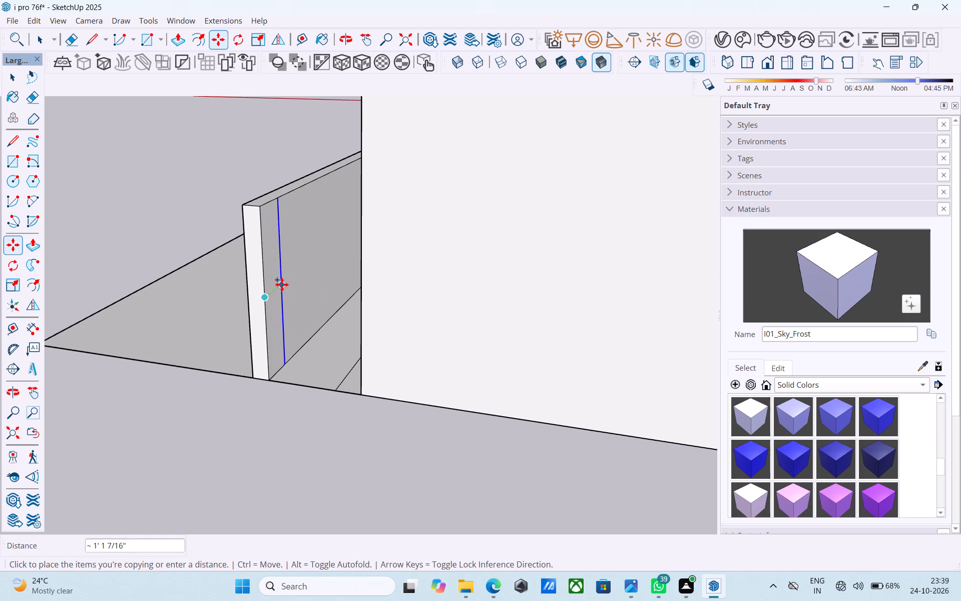
type("6\"")
key("Return")
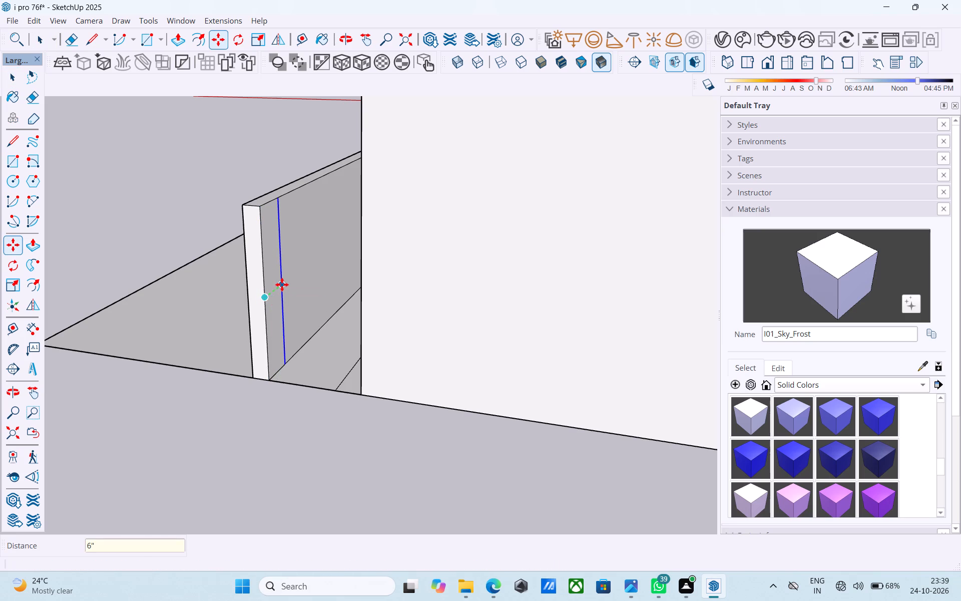
key("space")
Push/Pull the 6" strip at the balcony-side end 2' and on towards the house to form a return wall.
scroll(278, 284, "up", 3)
left_click(260, 274)
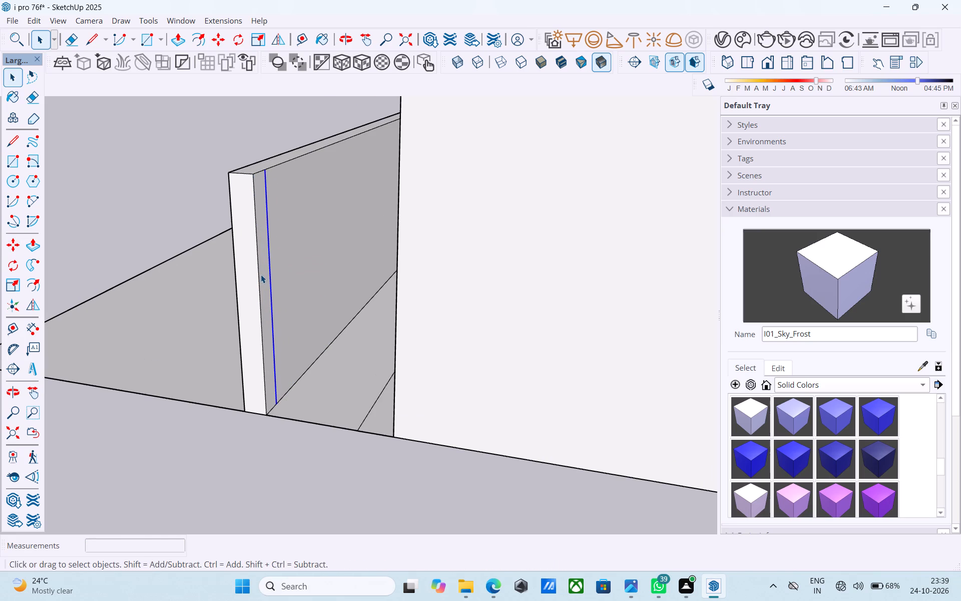
key("p")
left_click(261, 274)
left_click_drag(522, 257, 530, 255)
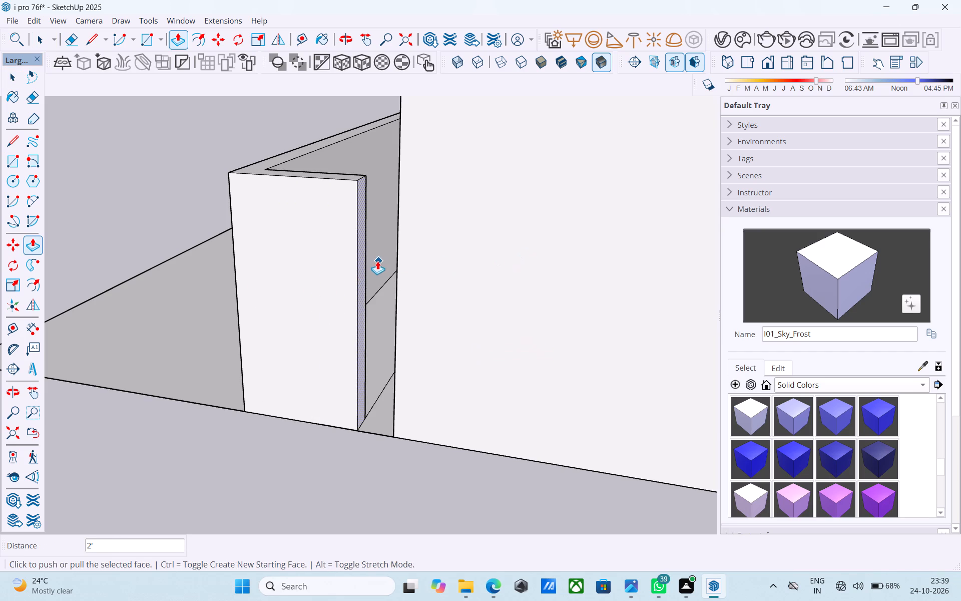
left_click(377, 261)
left_click_drag(537, 257, 577, 252)
Examine the front elevation with the new boundary wall.
scroll(339, 259, "down", 4)
middle_click_drag(168, 287, 611, 262)
key("space")
scroll(493, 251, "down", 9)
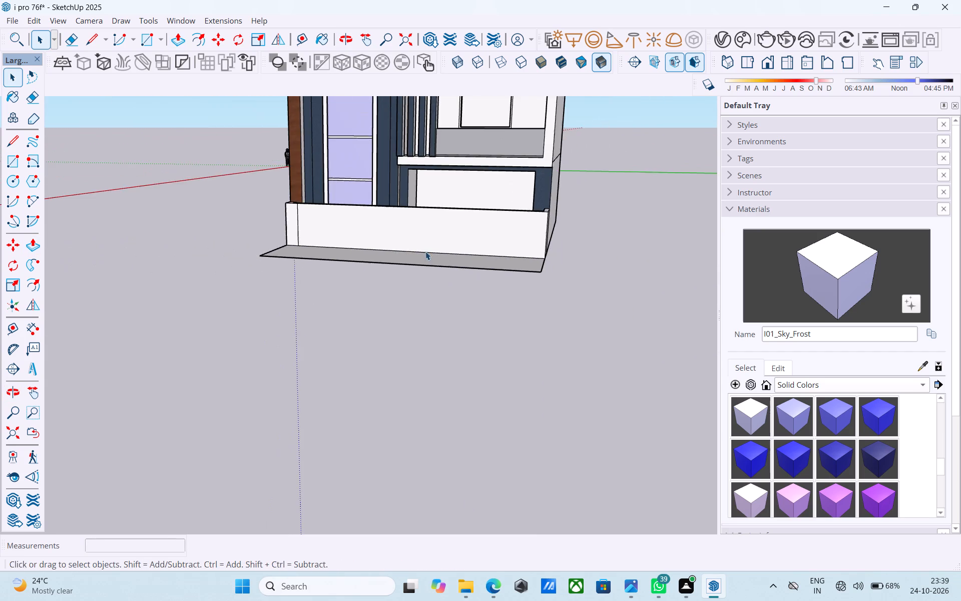
middle_click_drag(423, 252, 487, 283)
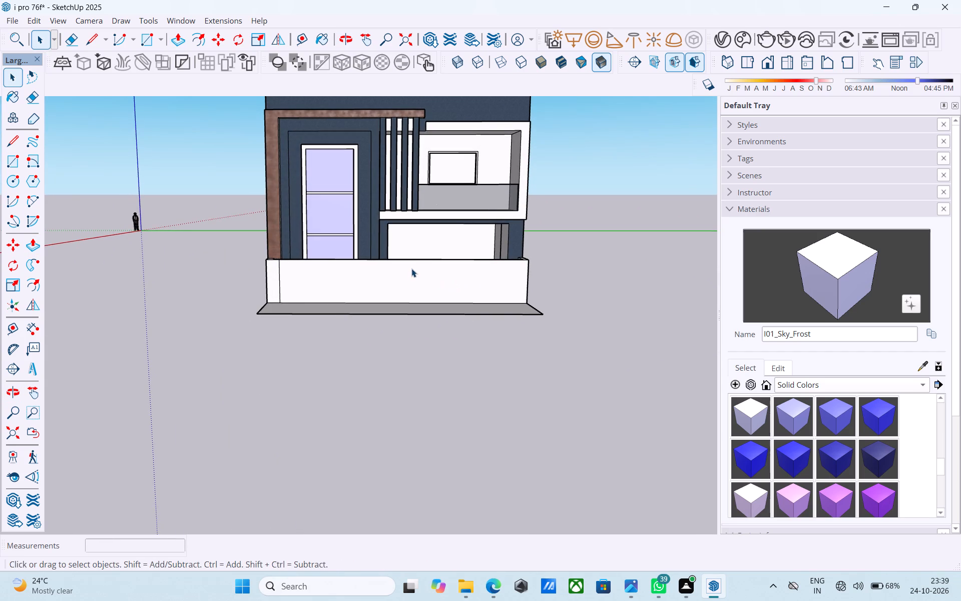
middle_click(419, 256)
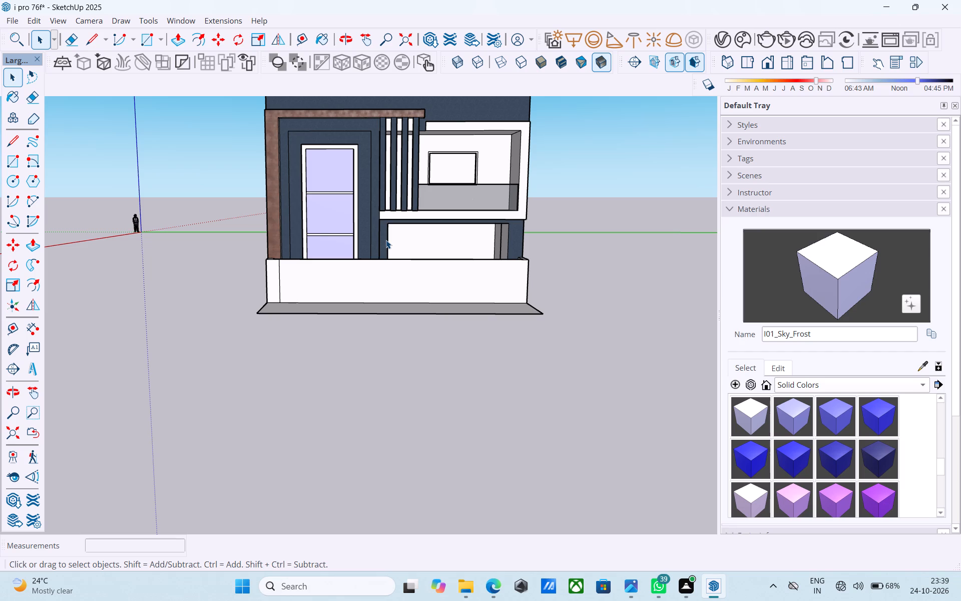
middle_click_drag(386, 239, 381, 217)
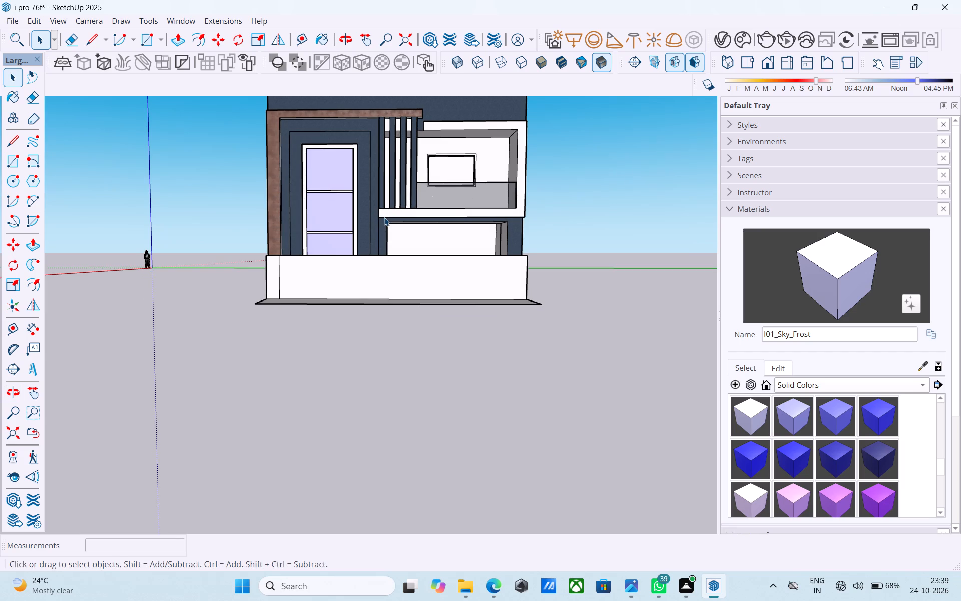
middle_click_drag(384, 217, 381, 207)
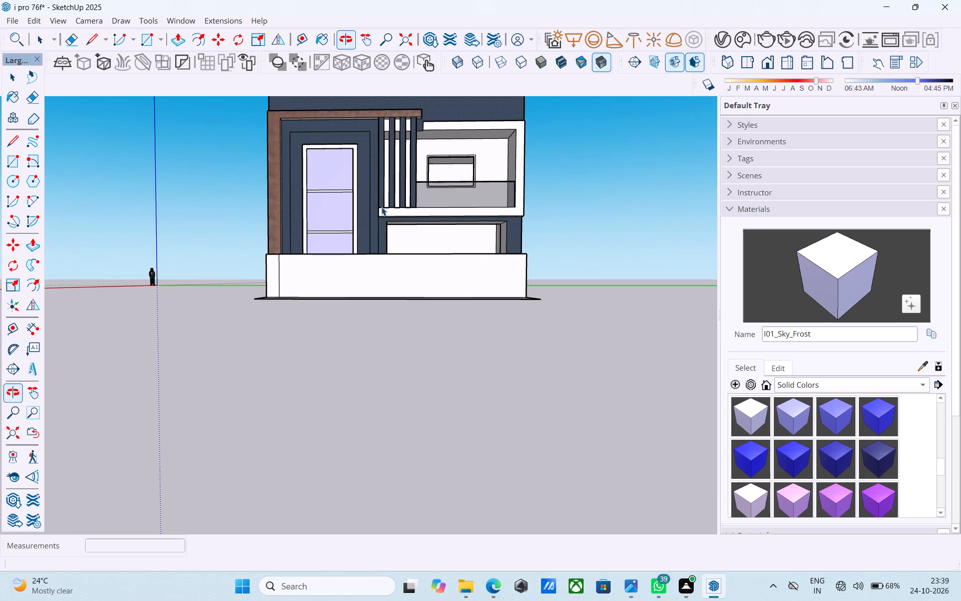
middle_click_drag(385, 229, 387, 204)
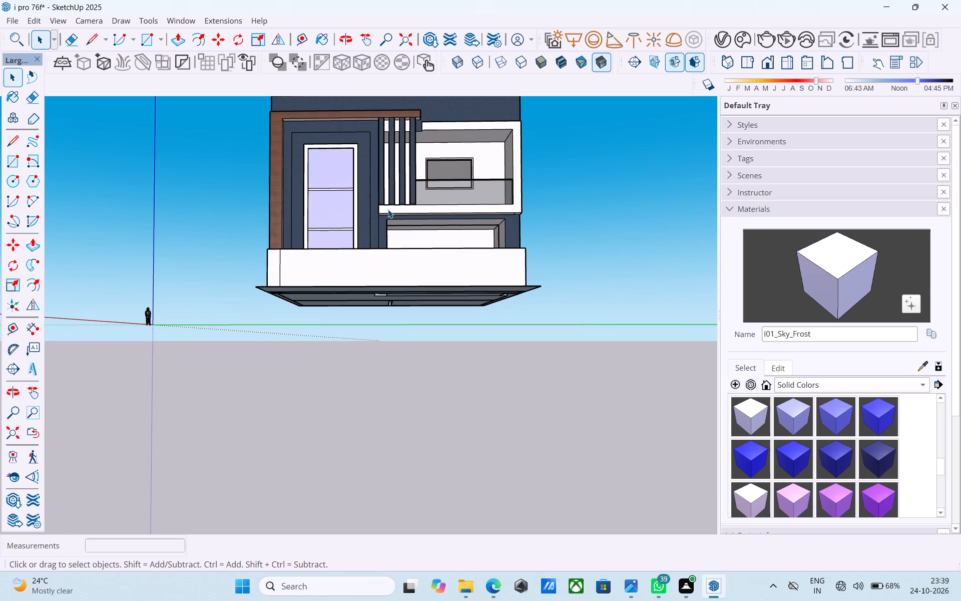
Draw a 6" vertical line down from the front ground area's outer corner on the wood-frame side.
middle_click_drag(369, 239, 363, 214)
scroll(348, 239, "down", 7)
middle_click_drag(350, 253, 347, 335)
scroll(356, 251, "up", 3)
scroll(359, 246, "down", 5)
middle_click_drag(354, 251, 351, 153)
scroll(348, 276, "up", 1)
middle_click_drag(347, 277, 327, 179)
scroll(306, 231, "up", 5)
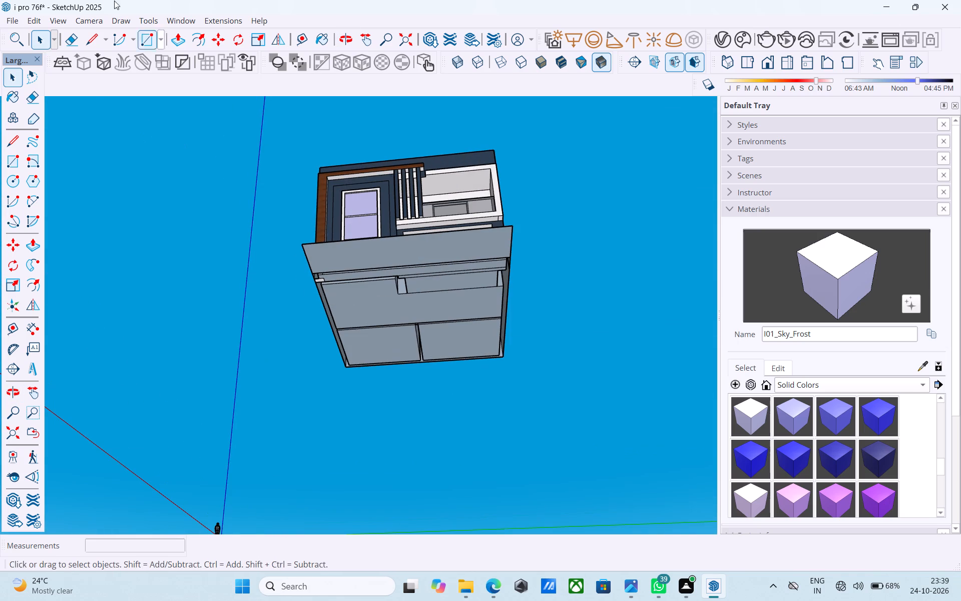
left_click(86, 47)
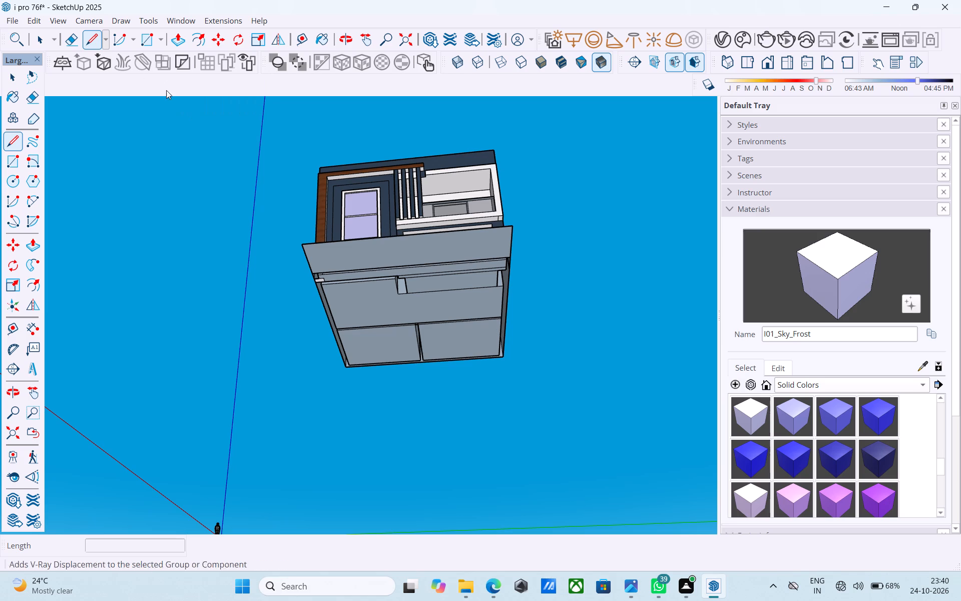
left_click(304, 250)
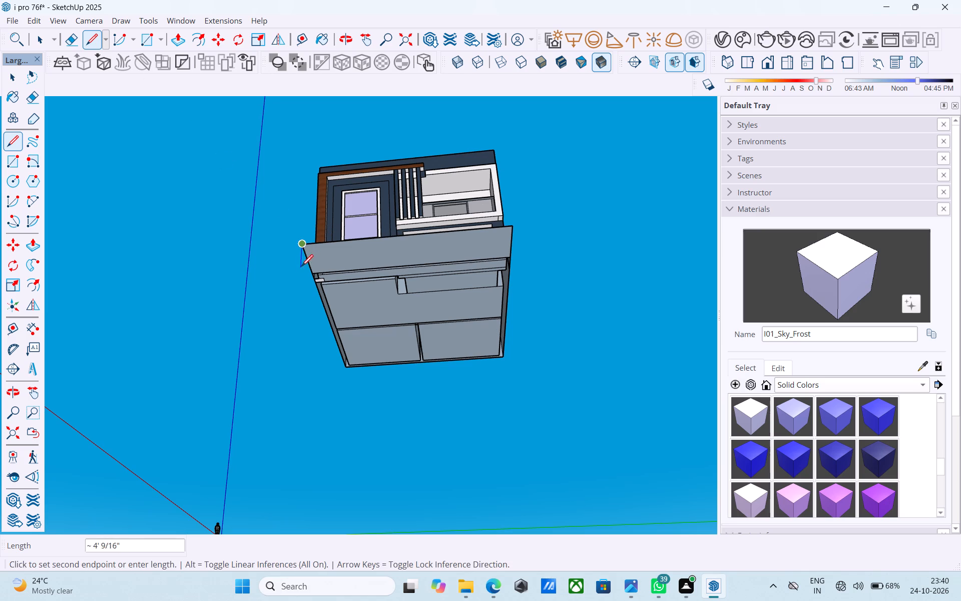
middle_click_drag(299, 270, 295, 333)
type("6\"")
key("Return")
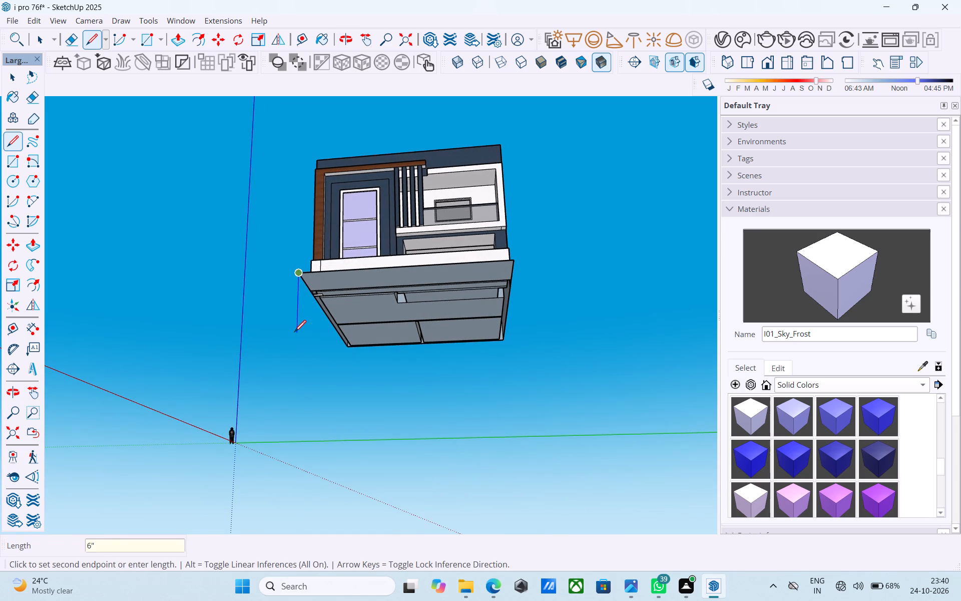
Draw a 6" vertical line down from the house's rear bottom corner on the balcony side.
middle_click_drag(583, 351, 505, 371)
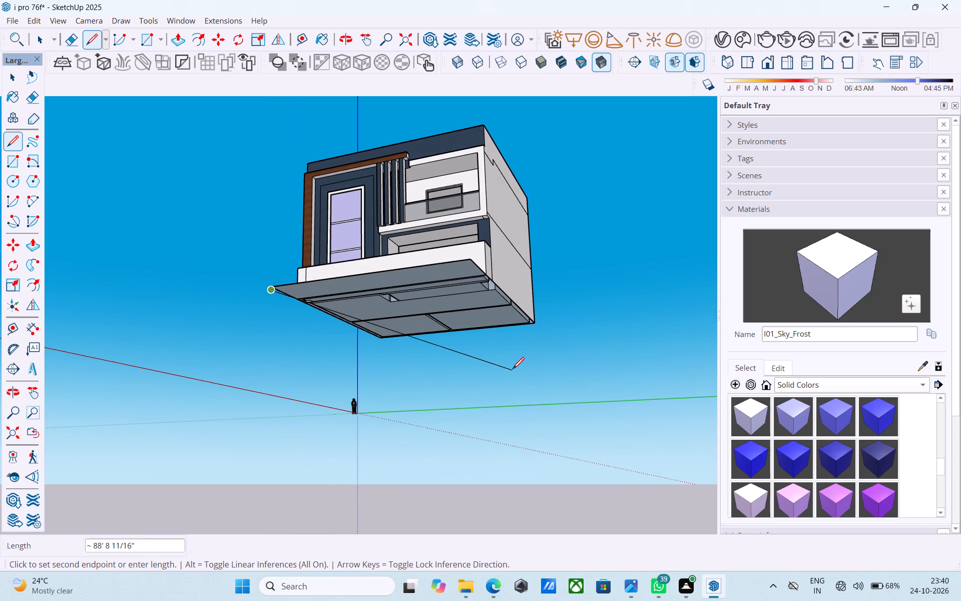
key("l")
scroll(542, 334, "up", 7)
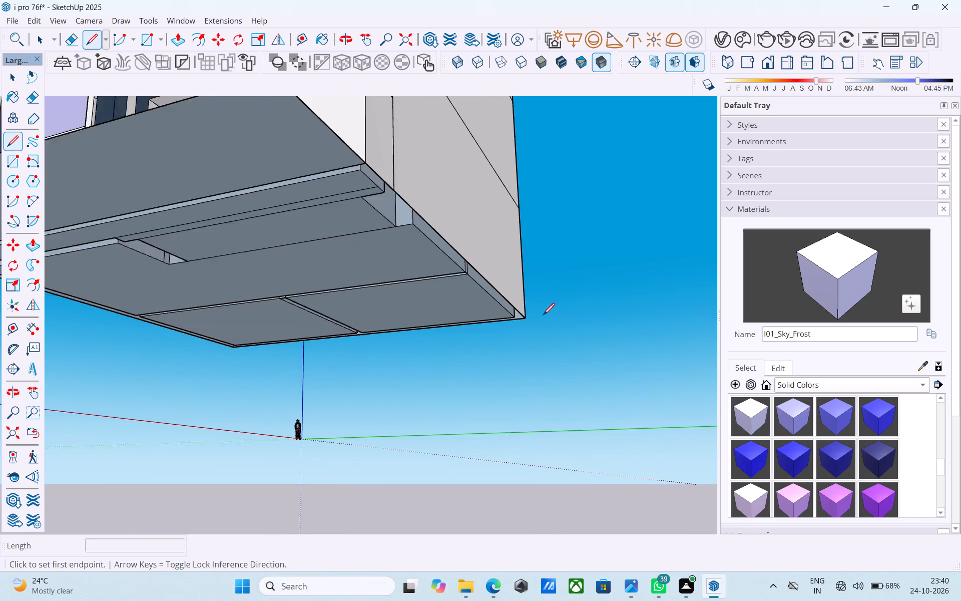
scroll(543, 316, "up", 1)
left_click(523, 317)
type("6\"")
key("Return")
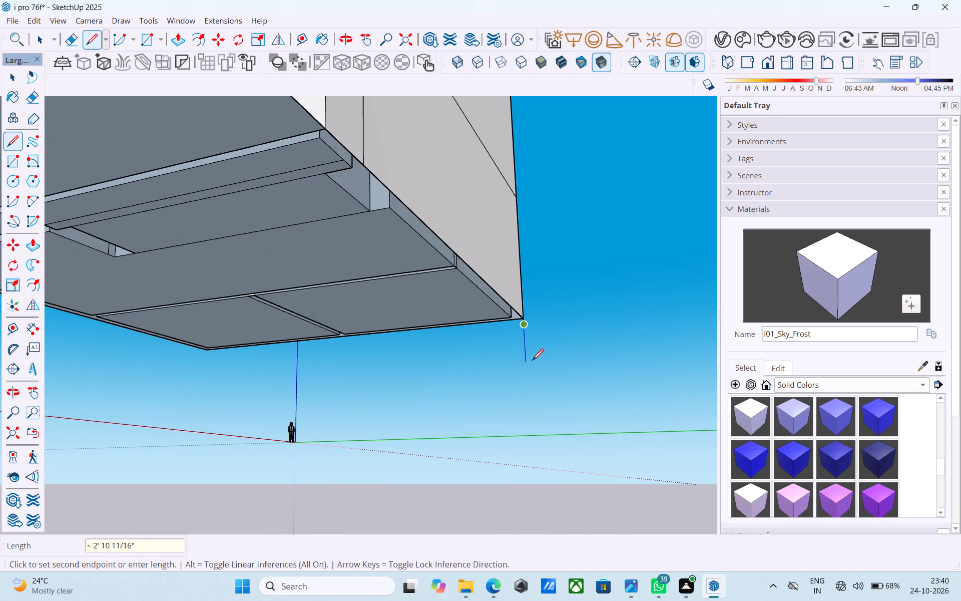
Draw a horizontal rectangle about 40' by 30' between the lower ends of the two 6" drop lines to form the base's underside.
key("r")
left_click(524, 326)
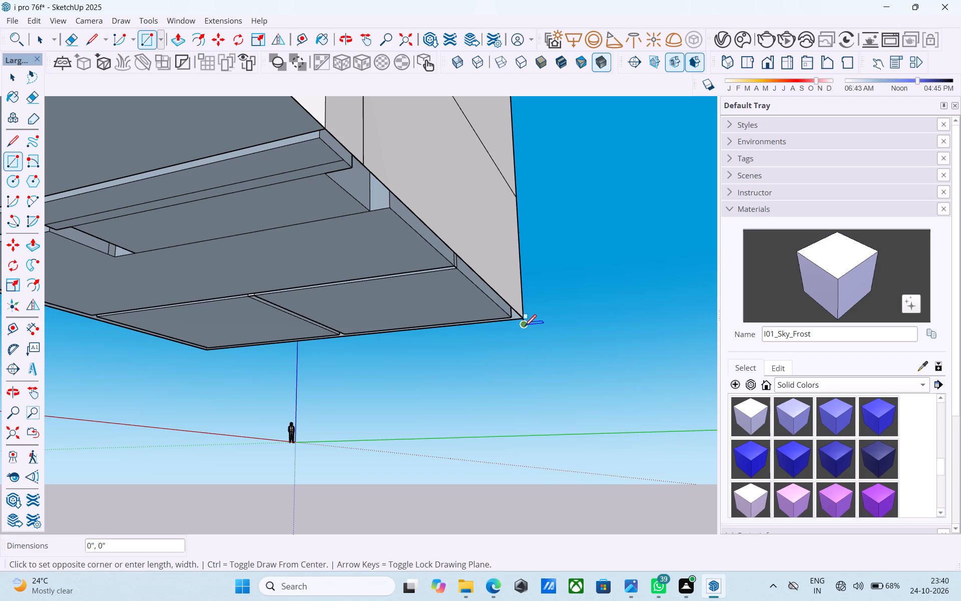
scroll(528, 325, "down", 20)
scroll(528, 325, "down", 1)
middle_click_drag(453, 317, 470, 334)
scroll(470, 320, "up", 20)
scroll(470, 320, "up", 1)
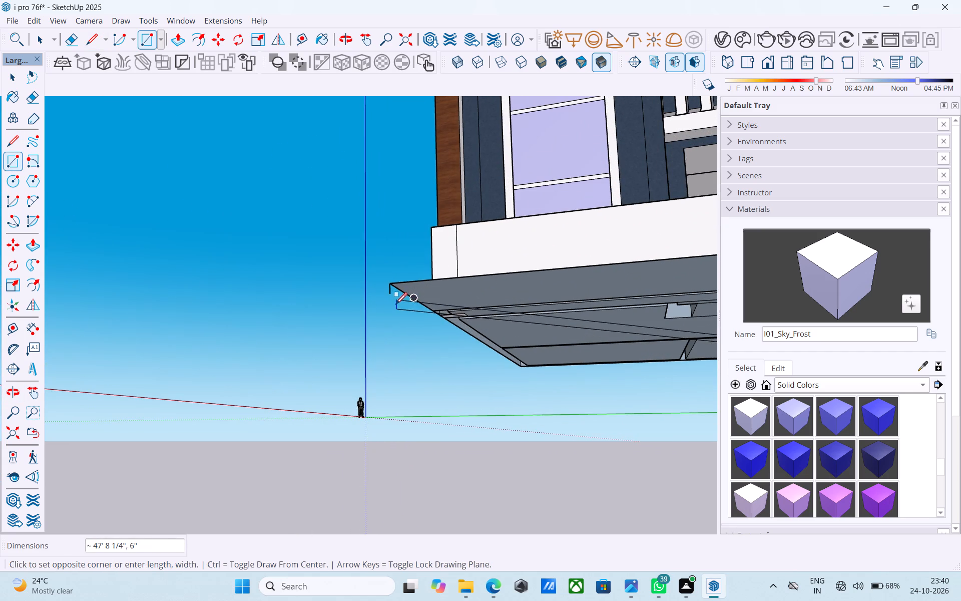
left_click(389, 294)
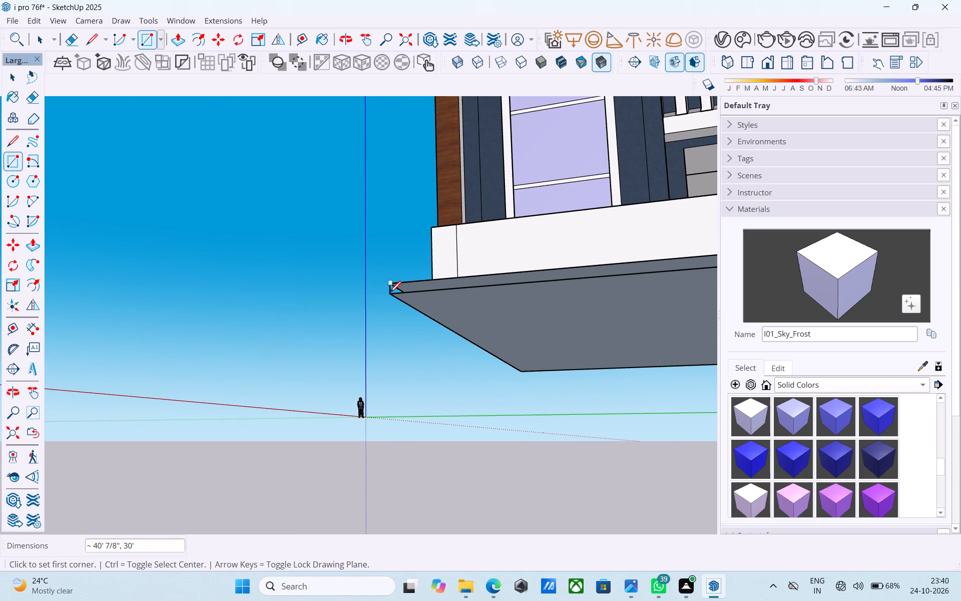
scroll(391, 294, "down", 12)
middle_click_drag(385, 295, 330, 293)
middle_click_drag(495, 304, 510, 299)
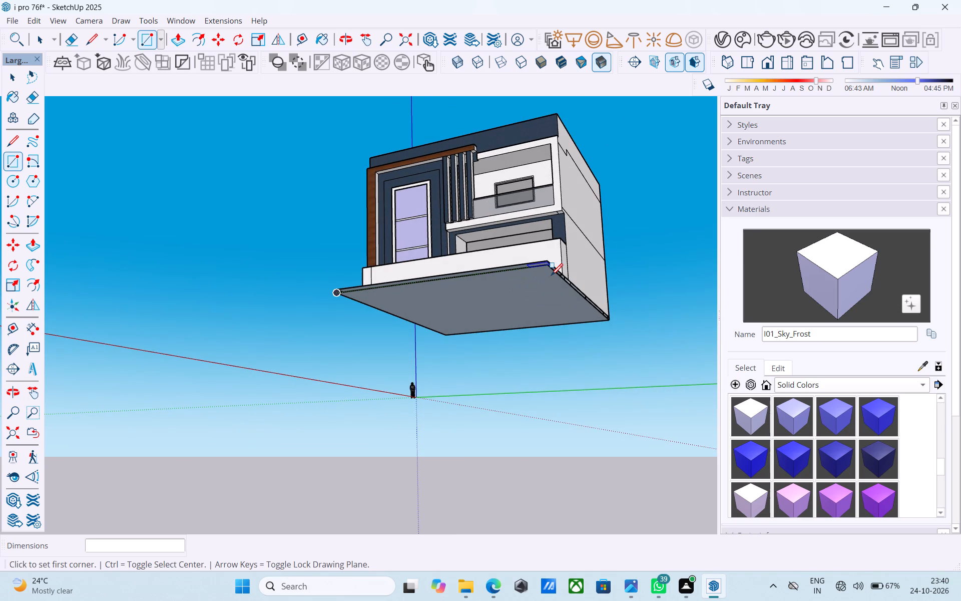
Draw the short vertical edge at the base's front corner on the balcony side to close the front face.
key("l")
scroll(551, 268, "up", 4)
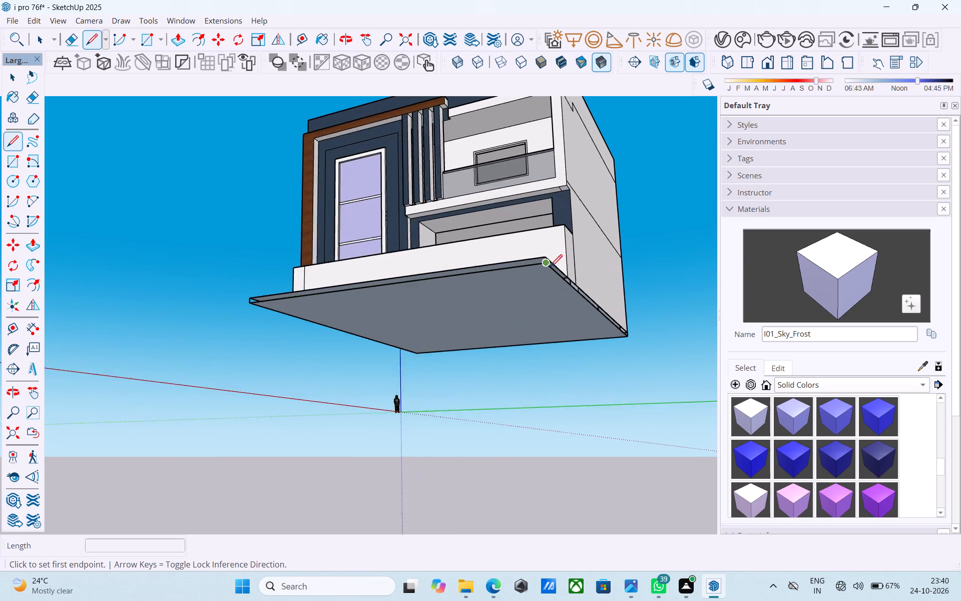
scroll(551, 267, "up", 6)
left_click(548, 249)
left_click(542, 266)
scroll(410, 294, "down", 3)
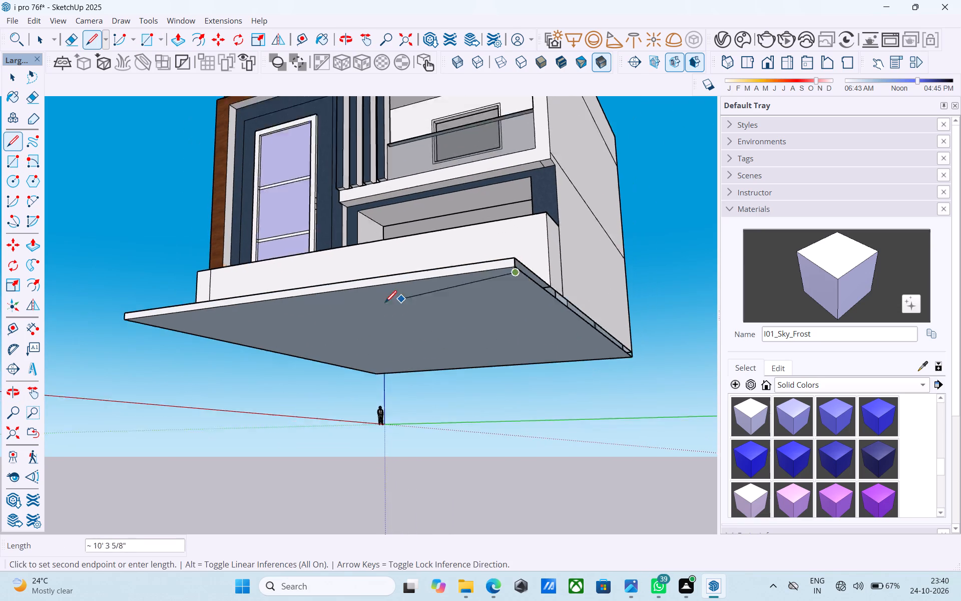
Draw the short vertical edge at the base's rear corner on the wood-frame side to close the rear face.
scroll(385, 304, "down", 7)
middle_click_drag(441, 316, 339, 322)
key("l")
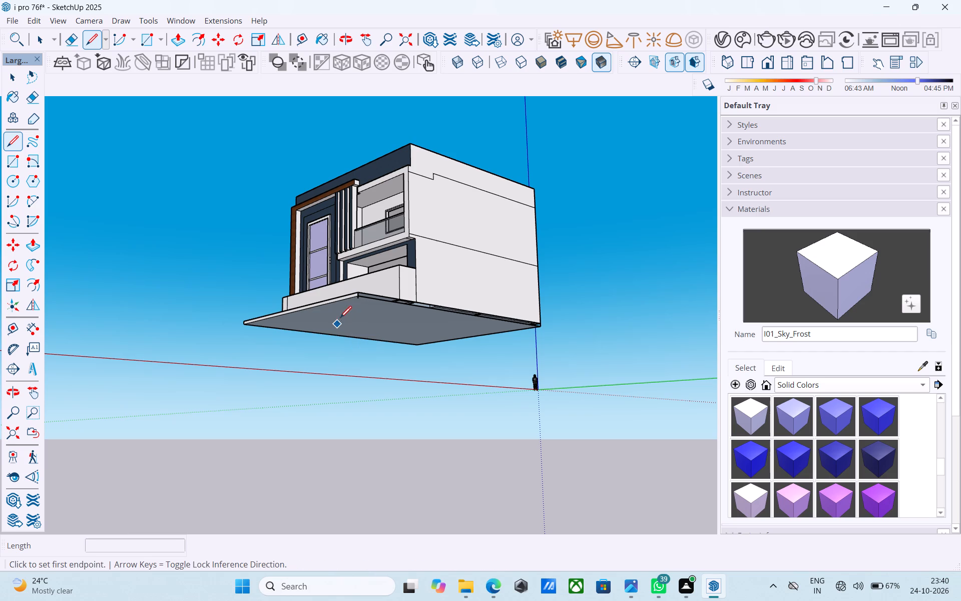
scroll(515, 312, "up", 2)
middle_click_drag(507, 313, 333, 350)
scroll(522, 331, "up", 5)
scroll(543, 331, "down", 3)
middle_click_drag(526, 331, 267, 345)
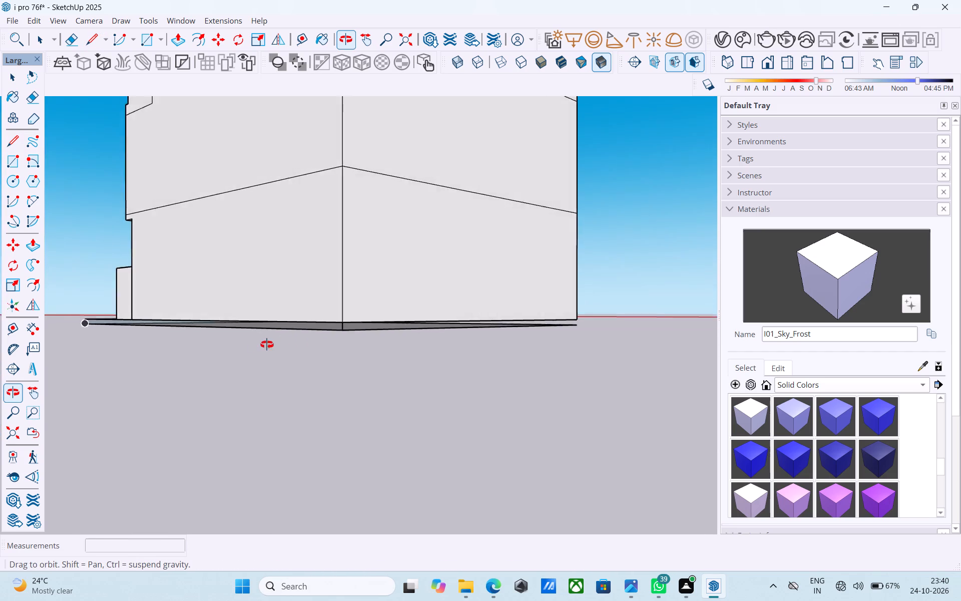
middle_click_drag(267, 345, 244, 348)
scroll(587, 330, "up", 6)
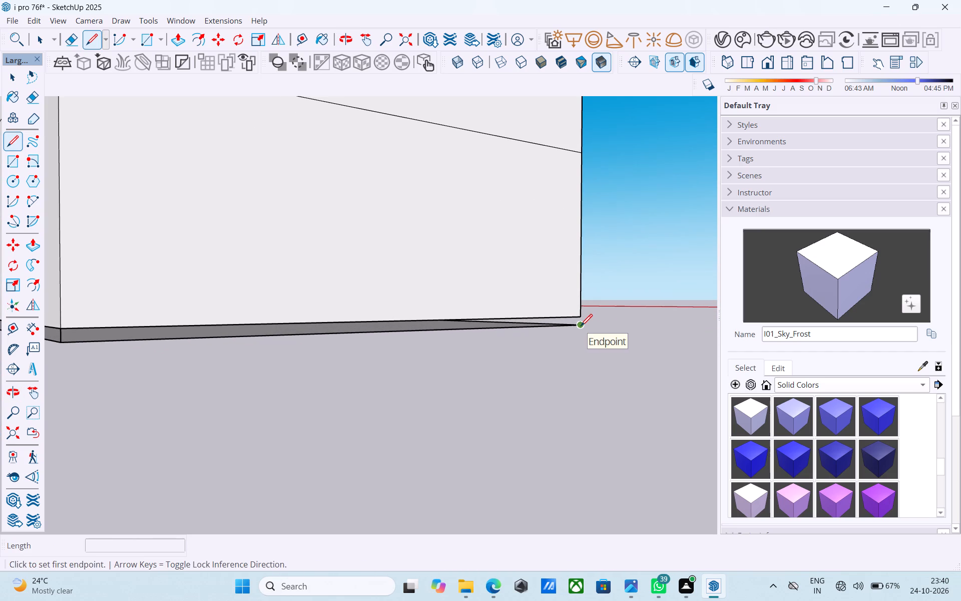
scroll(581, 327, "up", 2)
left_click(579, 318)
left_click(580, 324)
Erase the stray line stub below the base's front corner on the balcony side.
scroll(580, 323, "down", 5)
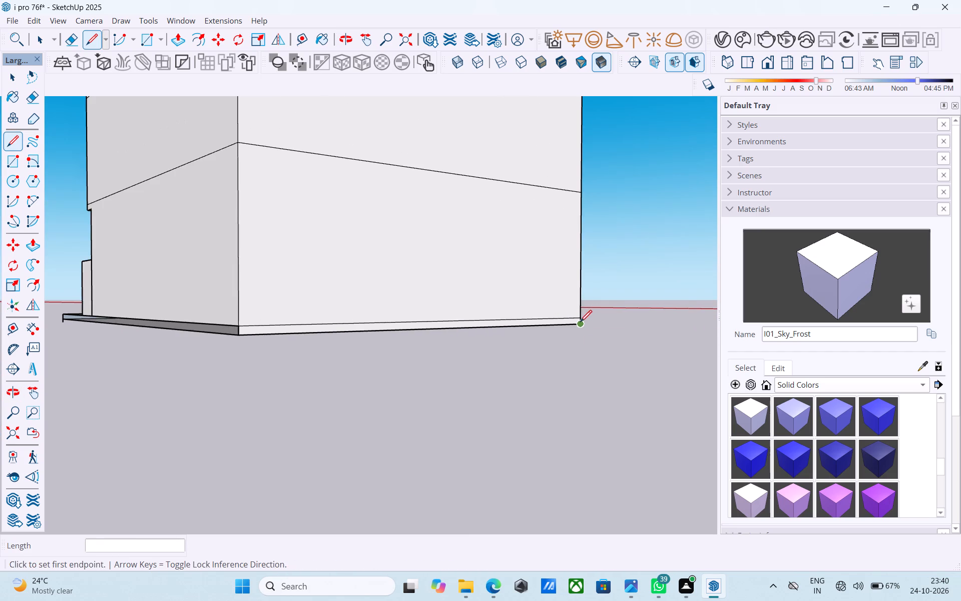
middle_click_drag(408, 343, 572, 316)
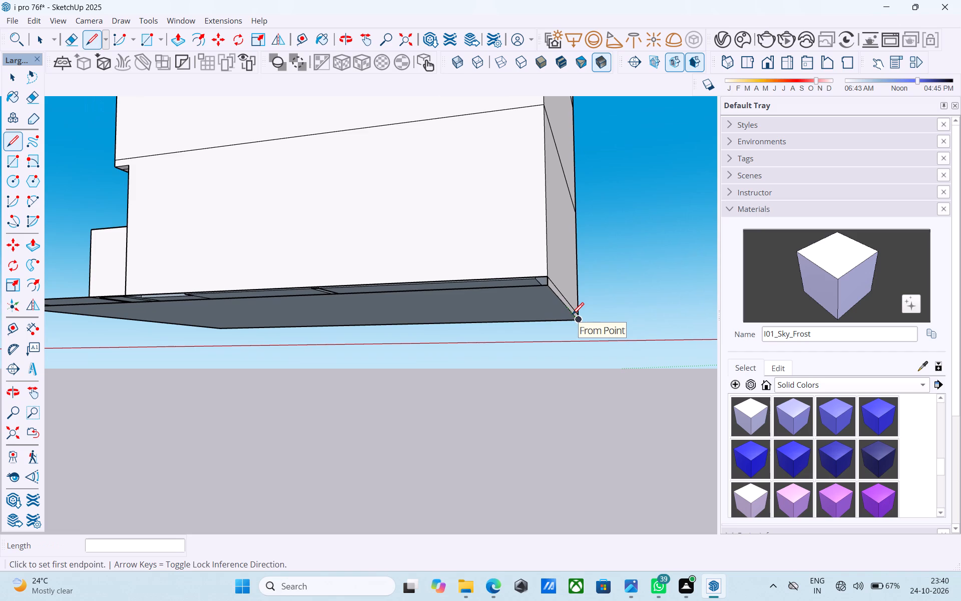
scroll(567, 315, "down", 1)
middle_click_drag(567, 315, 655, 294)
scroll(577, 315, "down", 1)
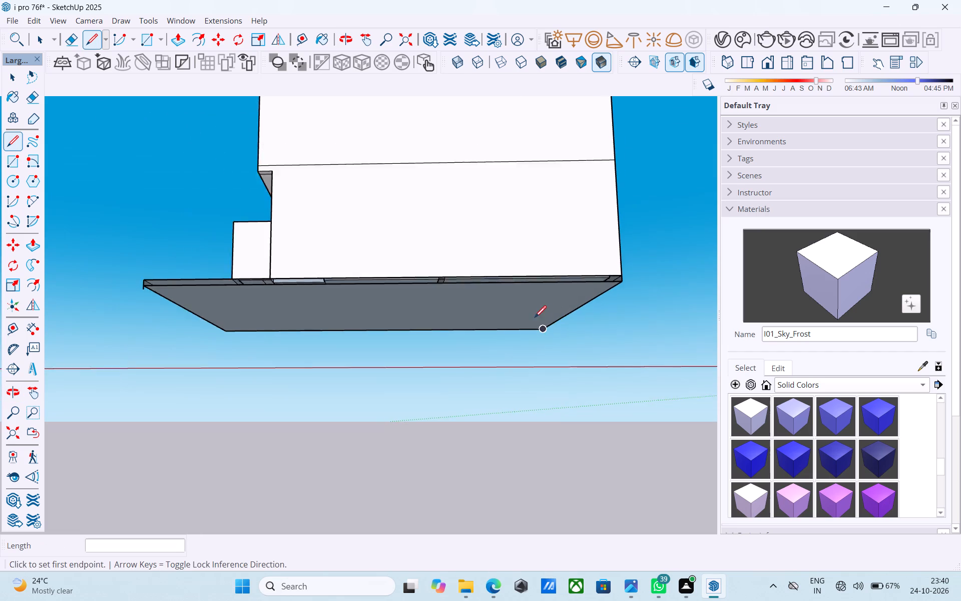
scroll(535, 319, "down", 1)
middle_click_drag(540, 318, 709, 291)
middle_click_drag(582, 305, 751, 289)
middle_click_drag(586, 302, 492, 363)
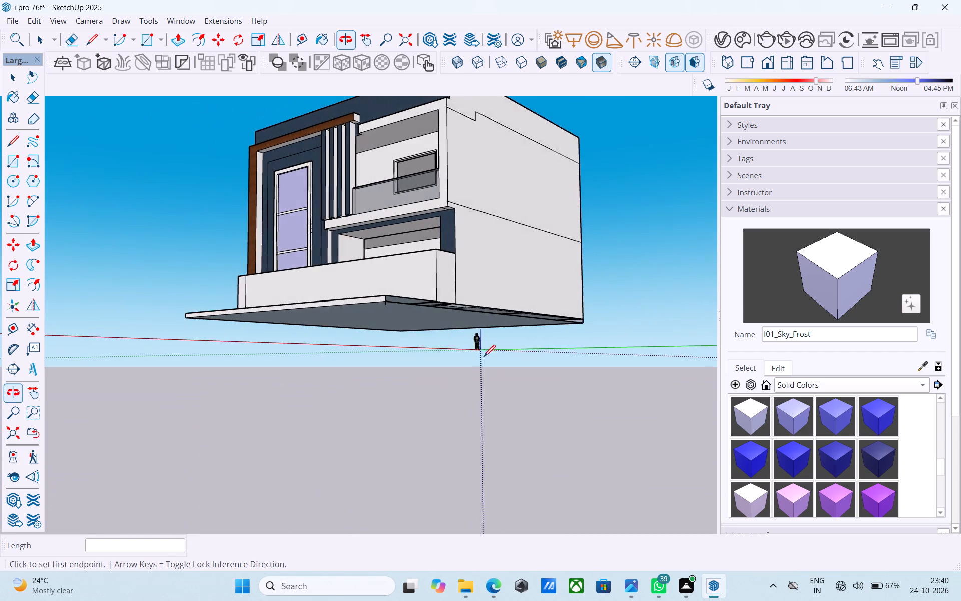
scroll(427, 320, "up", 3)
key("space")
scroll(407, 304, "up", 1)
middle_click_drag(407, 304, 328, 236)
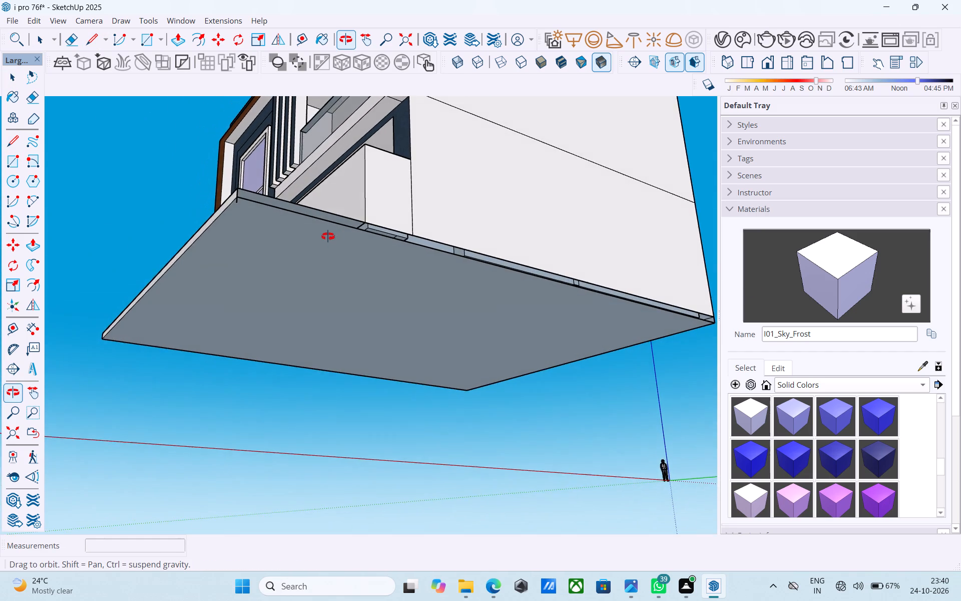
middle_click_drag(328, 236, 336, 333)
key("e")
scroll(280, 342, "up", 3)
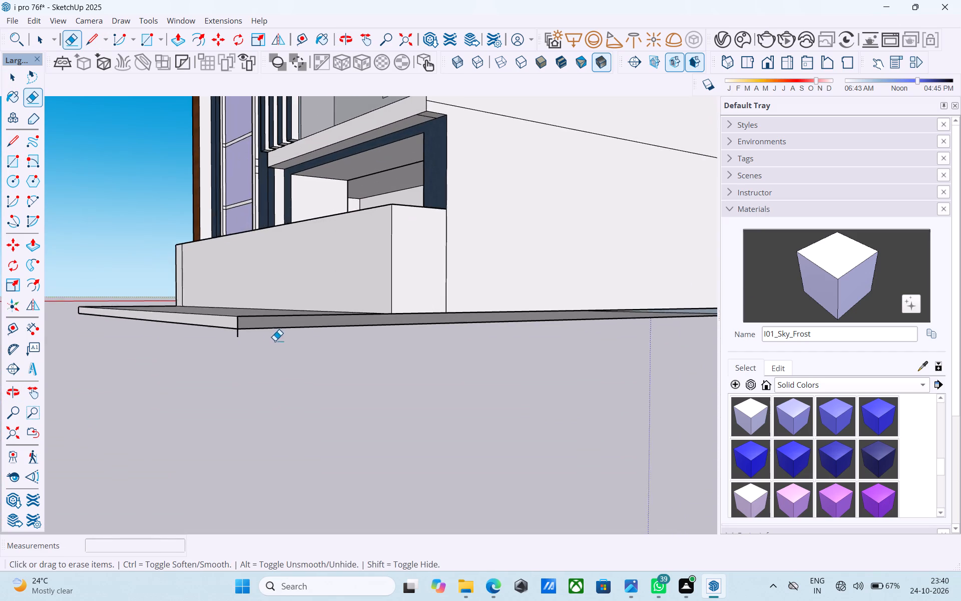
left_click(236, 334)
key("space")
Draw a rectangle about 40' by 6" along the open balcony-side edge to close that side of the base.
key("r")
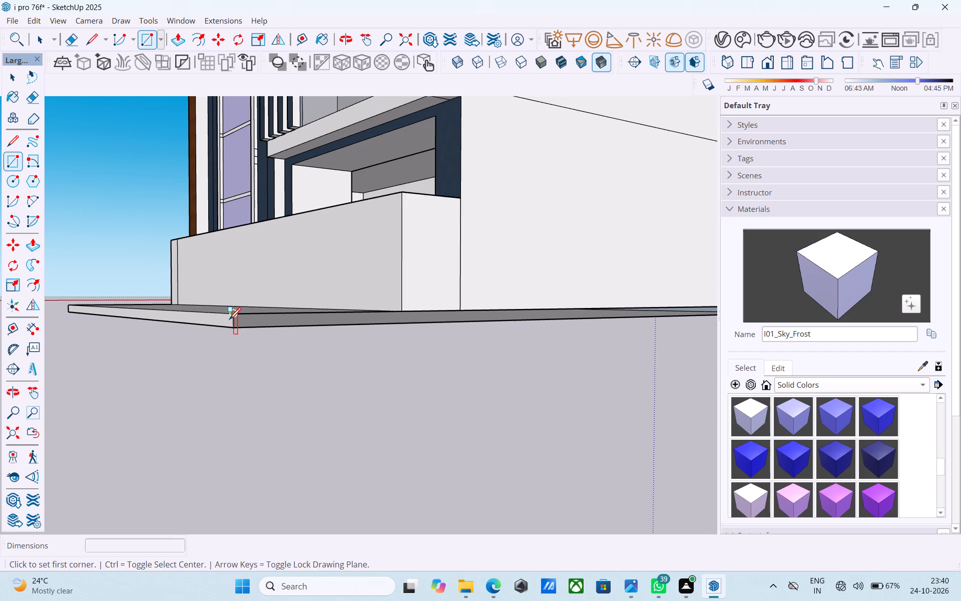
left_click(229, 320)
scroll(220, 329, "down", 10)
scroll(508, 337, "up", 12)
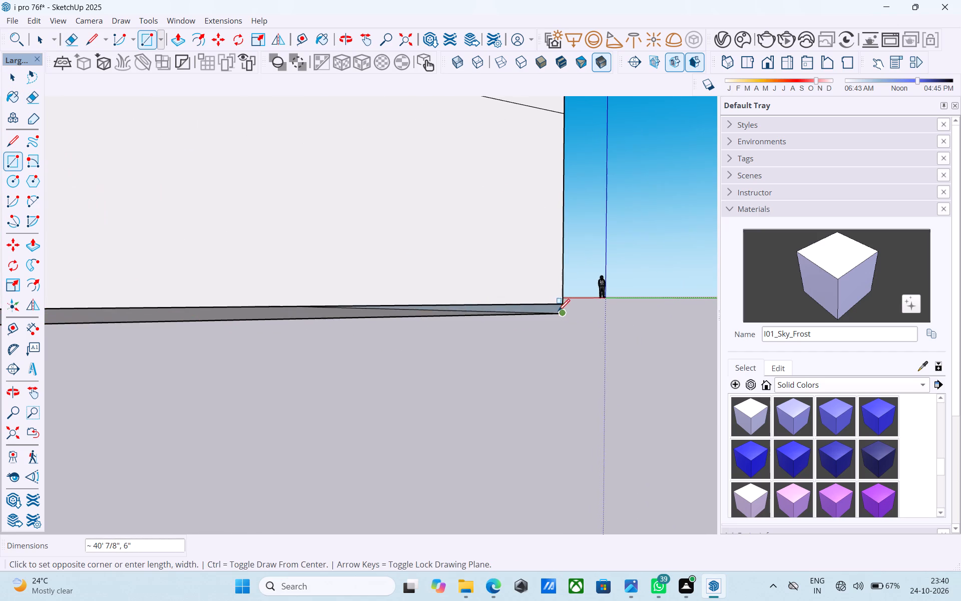
left_click(559, 312)
key("space")
Copy the vertical line on the boundary wall's front face near the wood frame 6" towards the balcony side.
scroll(559, 312, "down", 9)
middle_click_drag(451, 316, 710, 322)
middle_click_drag(484, 232, 536, 325)
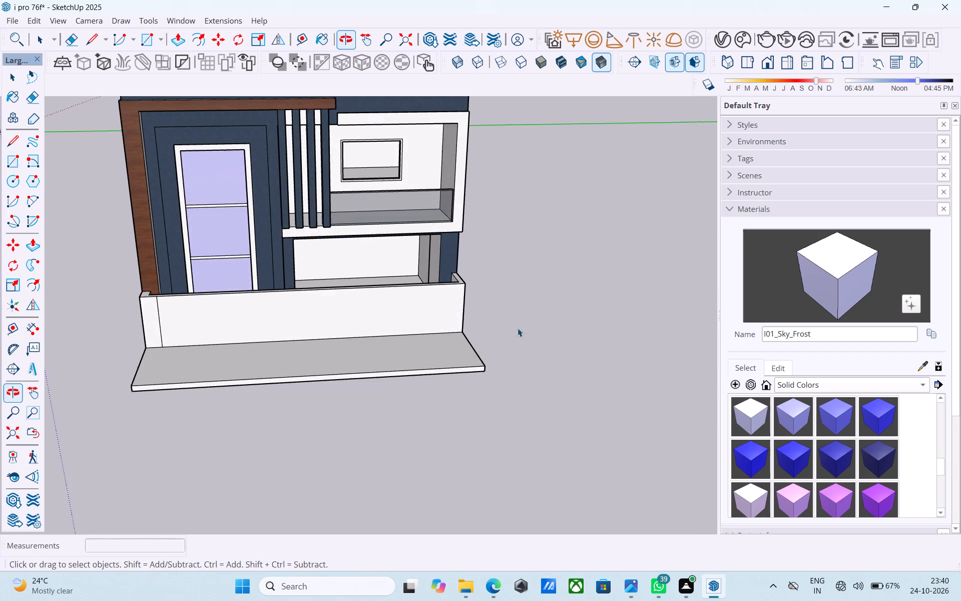
middle_click_drag(421, 309, 554, 296)
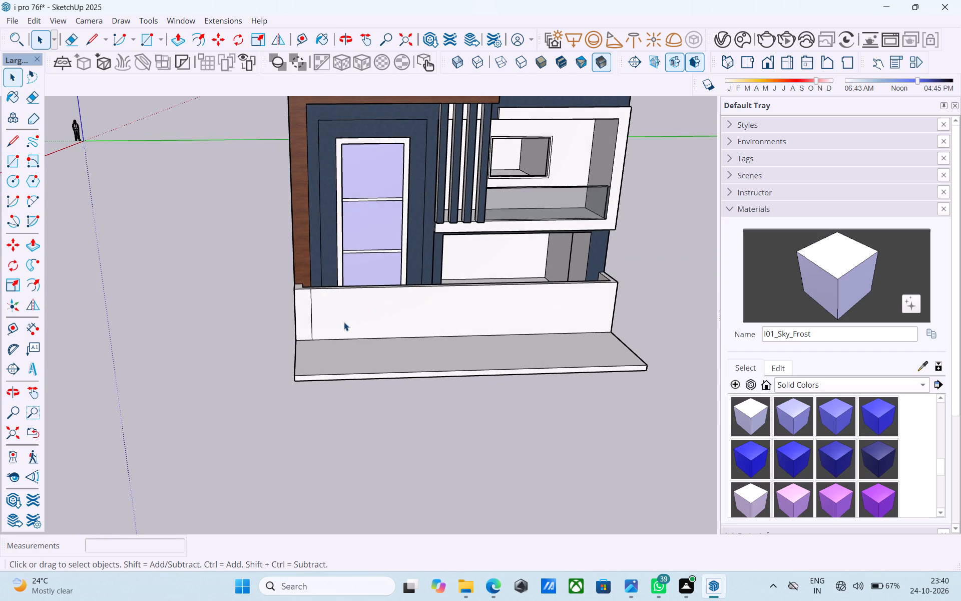
scroll(344, 322, "up", 4)
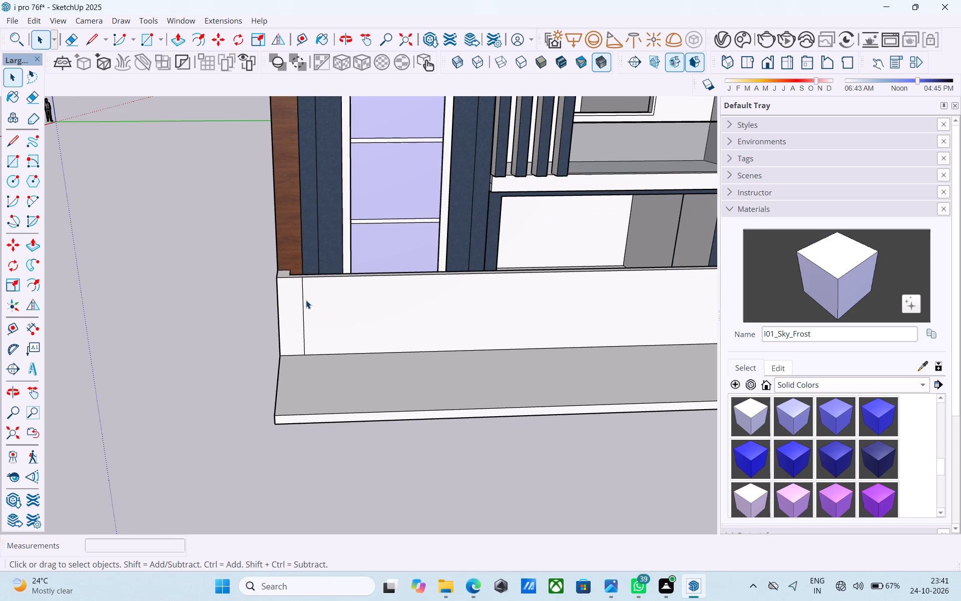
left_click(306, 300)
key("m")
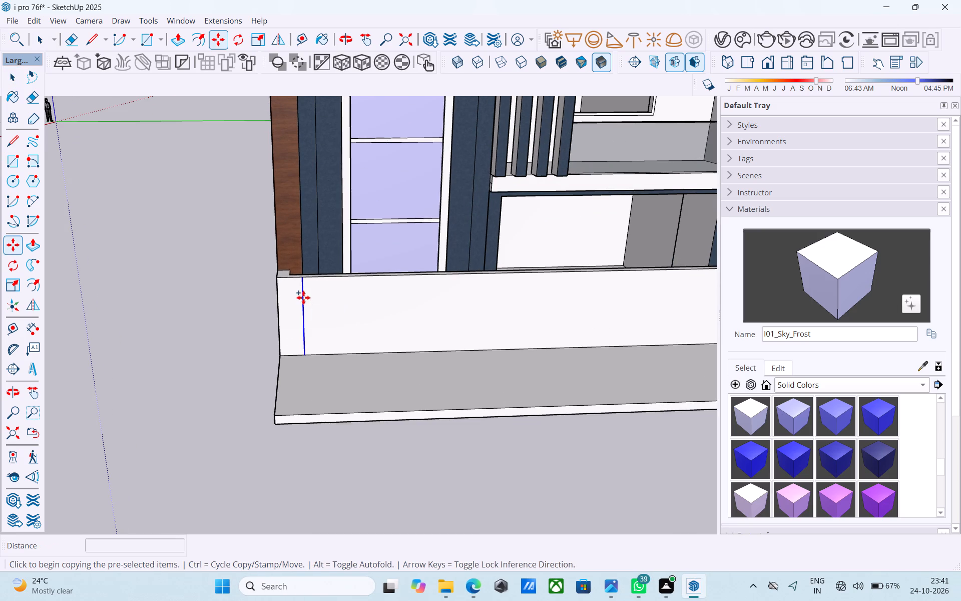
left_click(302, 280)
left_click(314, 278)
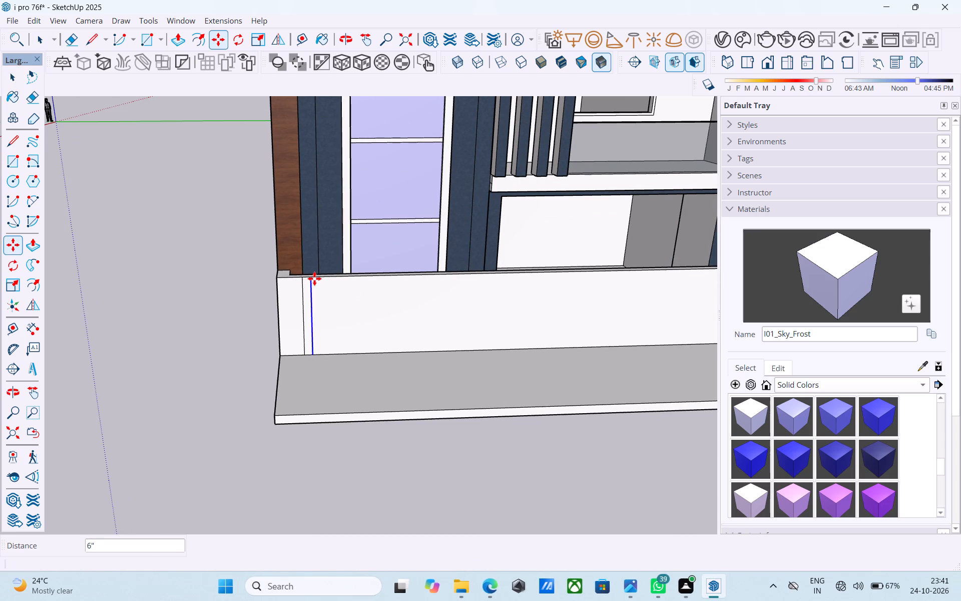
Draw two lines across the boundary wall's top from the paired vertical lines to outline a 6" square.
key("space")
scroll(313, 278, "up", 1)
middle_click_drag(312, 278, 323, 345)
scroll(307, 325, "up", 4)
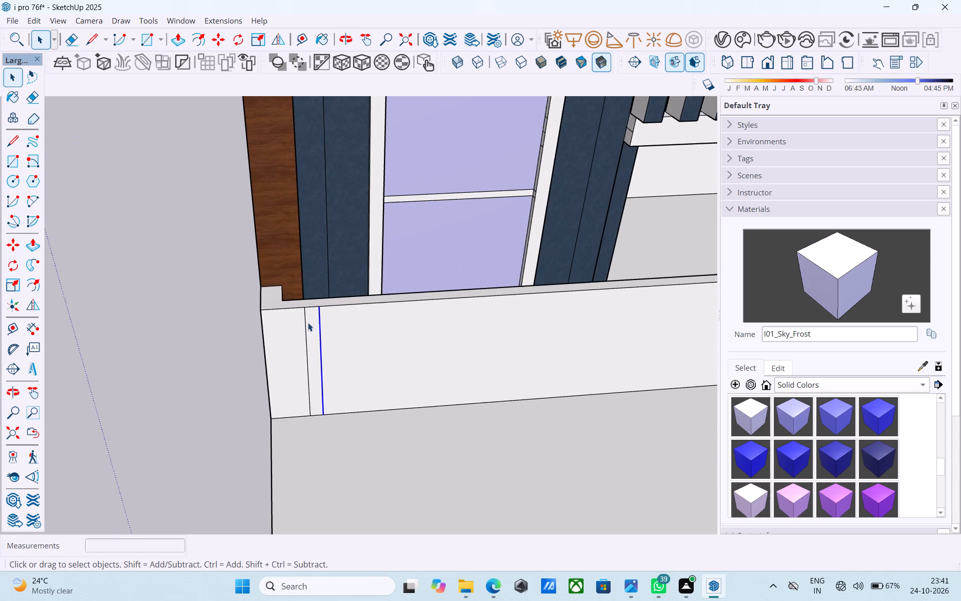
key("l")
scroll(309, 321, "up", 5)
left_click(305, 304)
left_click(303, 288)
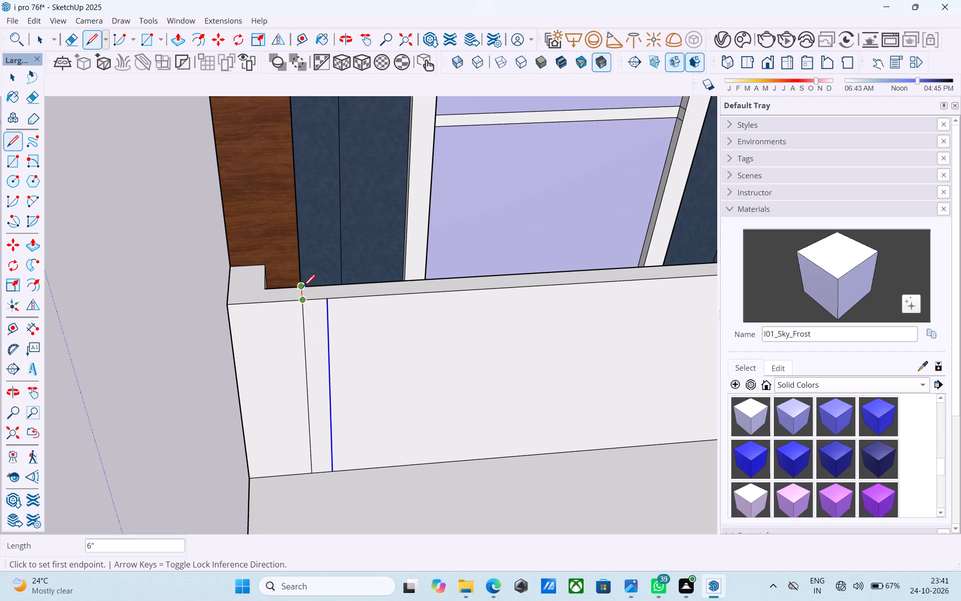
left_click(325, 298)
left_click(323, 288)
key("space")
Push/Pull the 6" square on the boundary wall's top up 3' to form a gate post.
left_click(320, 290)
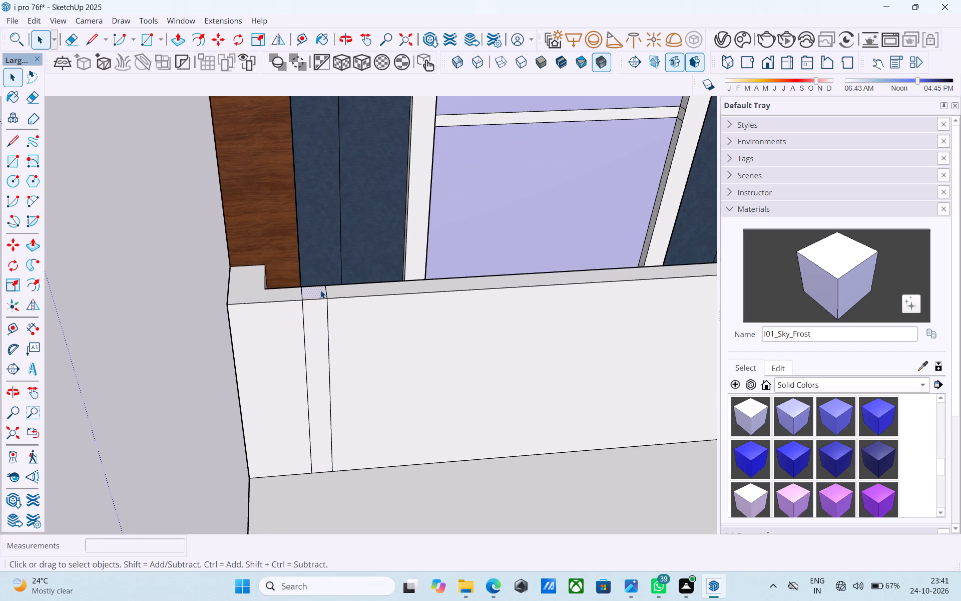
key("p")
left_click(321, 289)
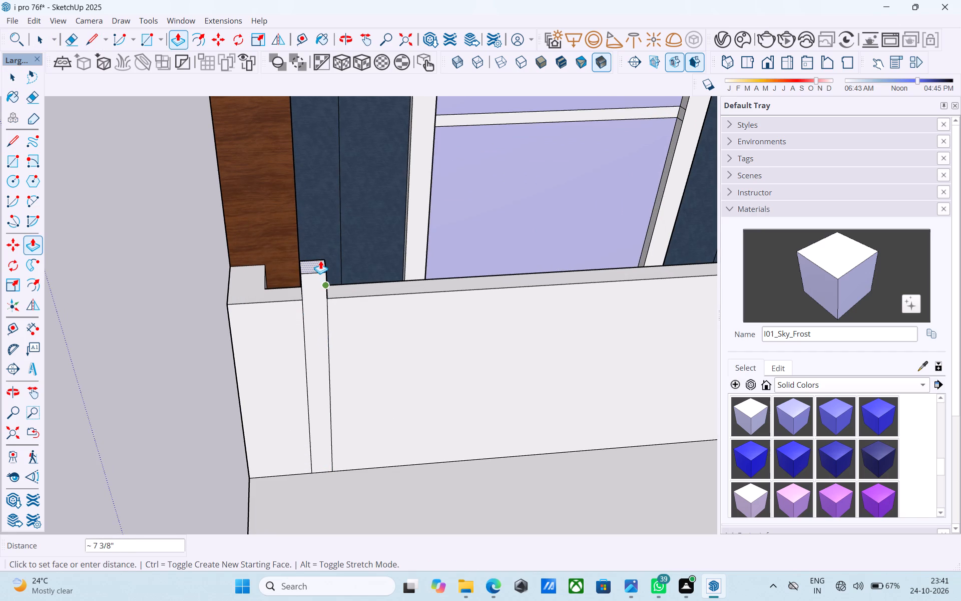
type("3'")
key("Return")
scroll(320, 259, "down", 5)
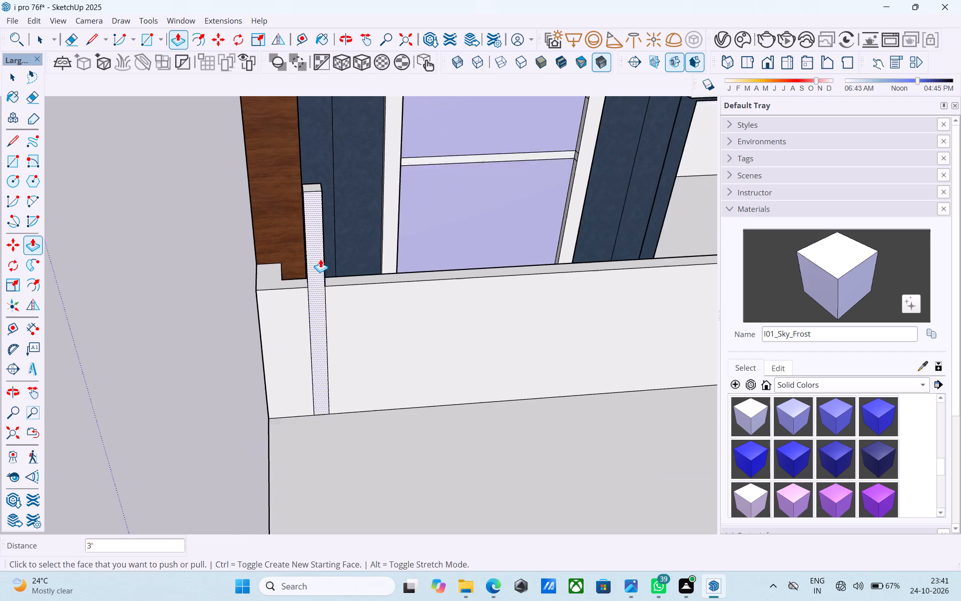
Copy the vertical line below the post's balcony-side edge 3" along the boundary wall's front face.
middle_click_drag(320, 259, 334, 309)
middle_click_drag(330, 294, 292, 237)
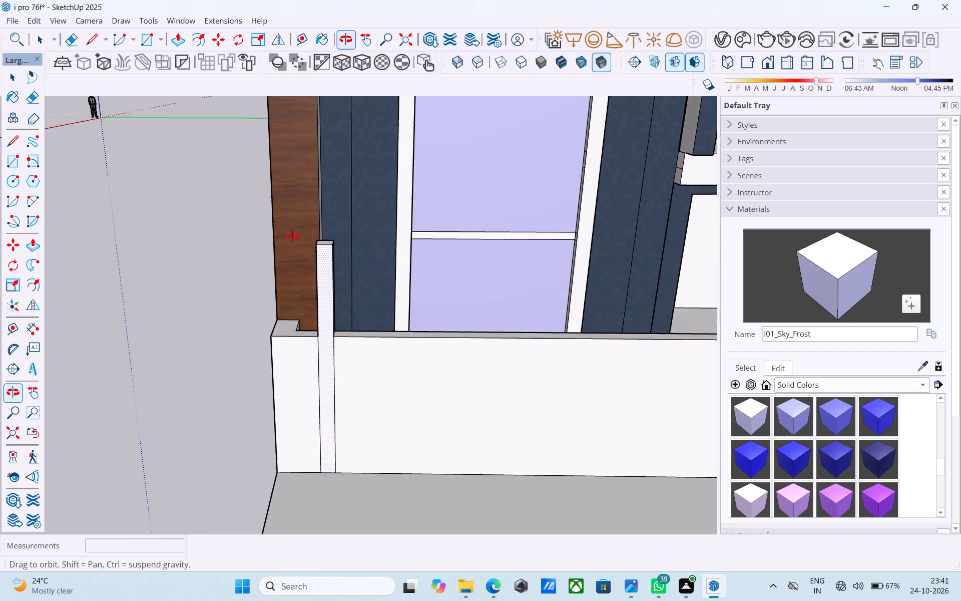
middle_click_drag(292, 237, 177, 207)
scroll(279, 251, "up", 4)
key("space")
left_click(315, 279)
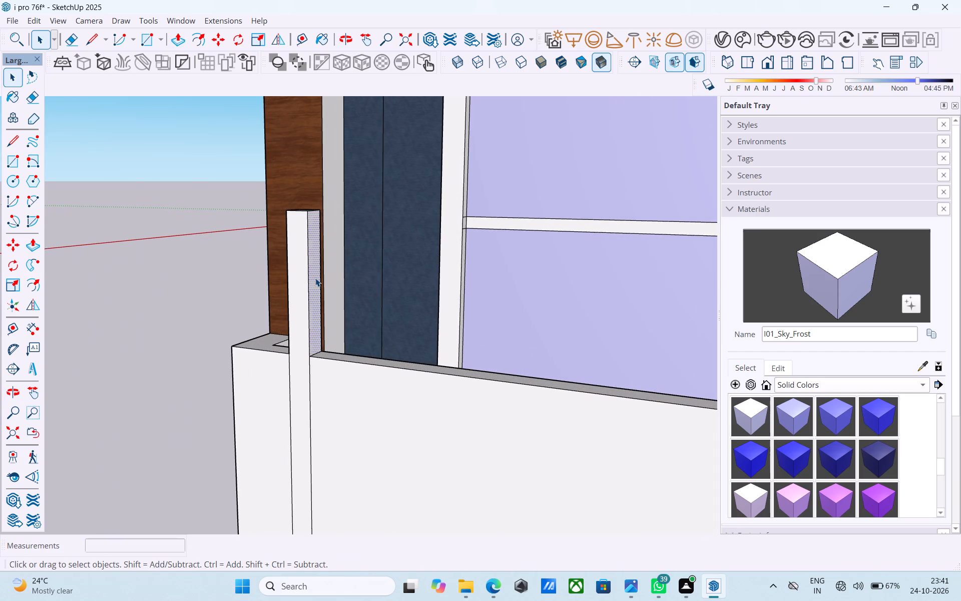
left_click(310, 379)
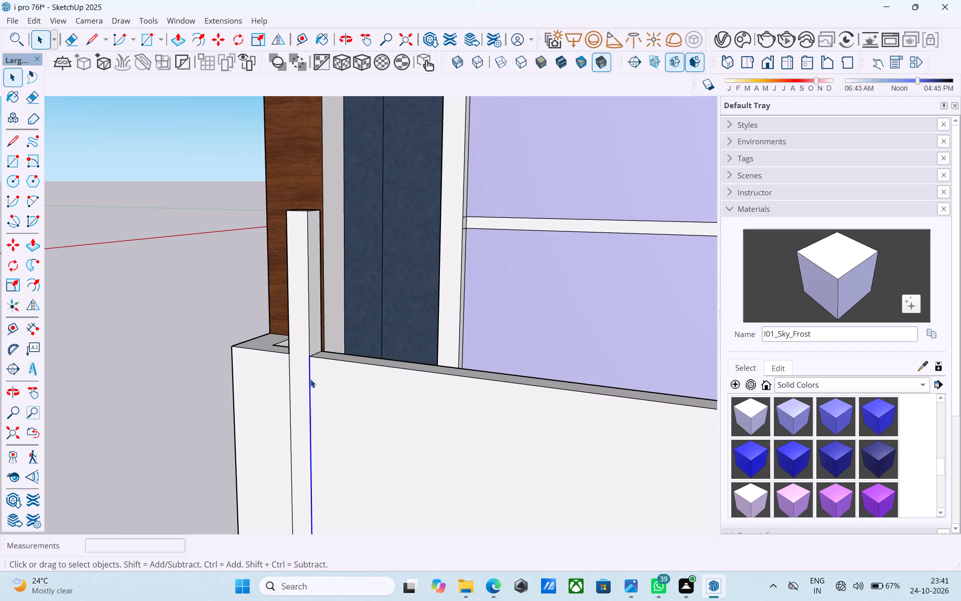
key("m")
left_click(309, 356)
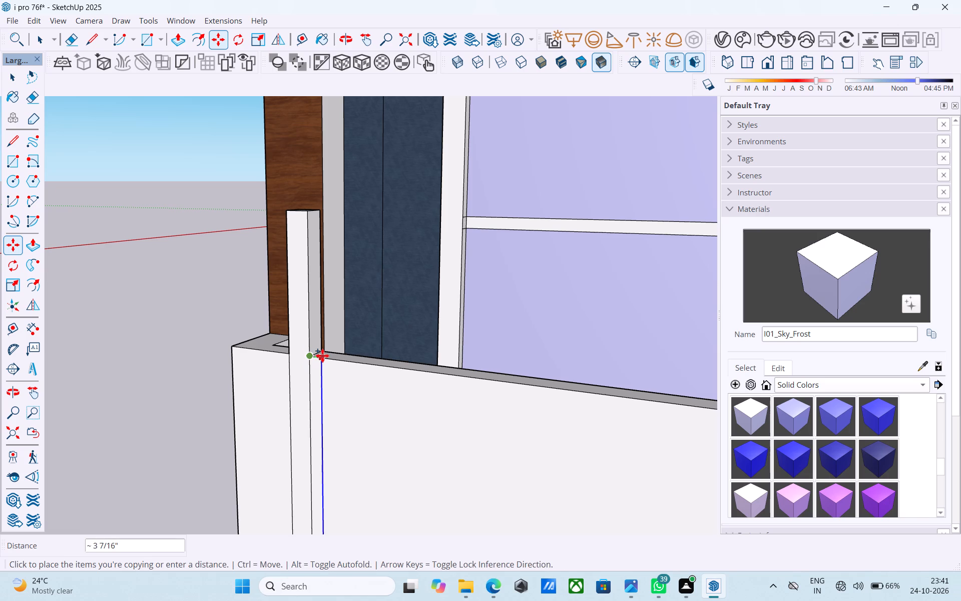
scroll(325, 359, "up", 2)
type("3\"")
key("Return")
Push/Pull the post's balcony-side face out to the copied line, widening the post by 3".
key("space")
left_click(312, 326)
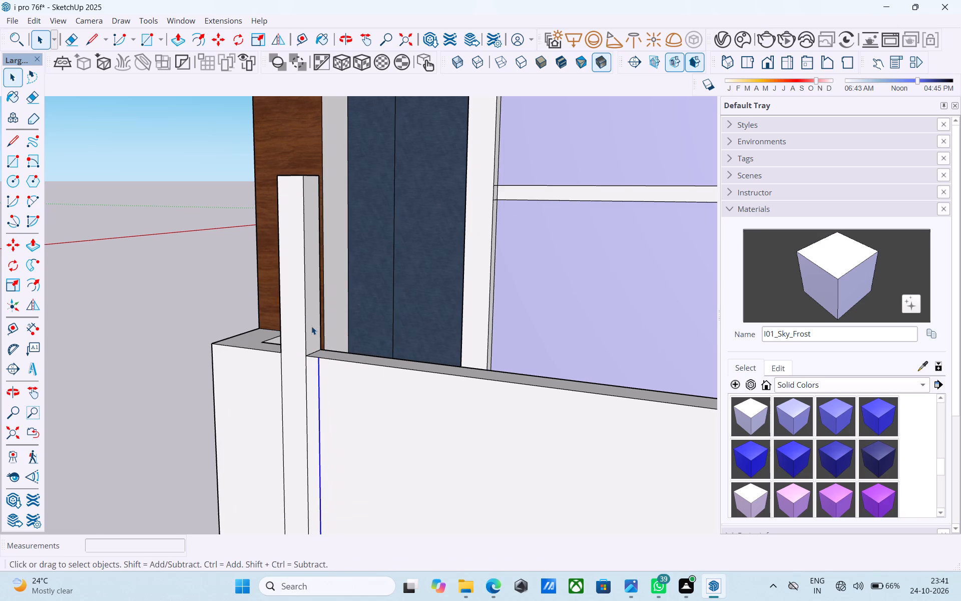
key("p")
left_click(311, 329)
left_click(320, 372)
key("space")
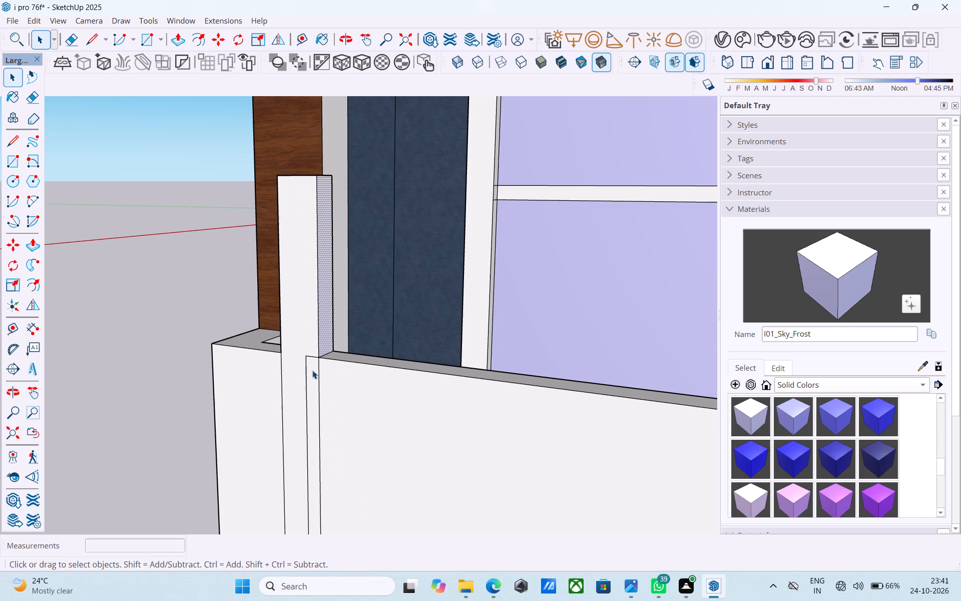
Erase the leftover edges between the post's original and widened parts on the boundary wall's front face.
key("e")
left_click_drag(308, 364, 299, 356)
left_click_drag(307, 359, 312, 349)
key("space")
scroll(307, 348, "down", 6)
middle_click_drag(306, 349, 240, 364)
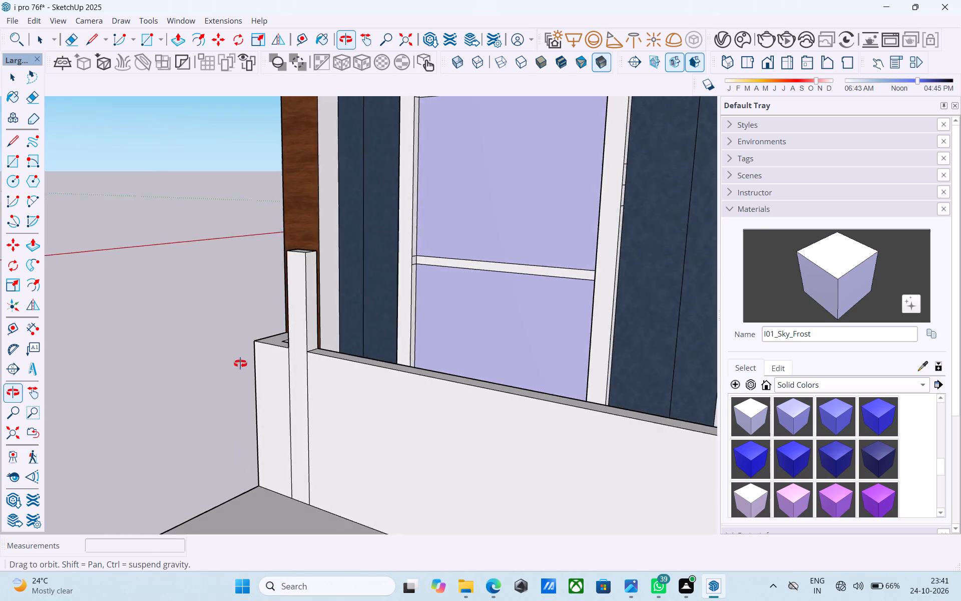
middle_click_drag(240, 364, 232, 370)
scroll(232, 370, "down", 1)
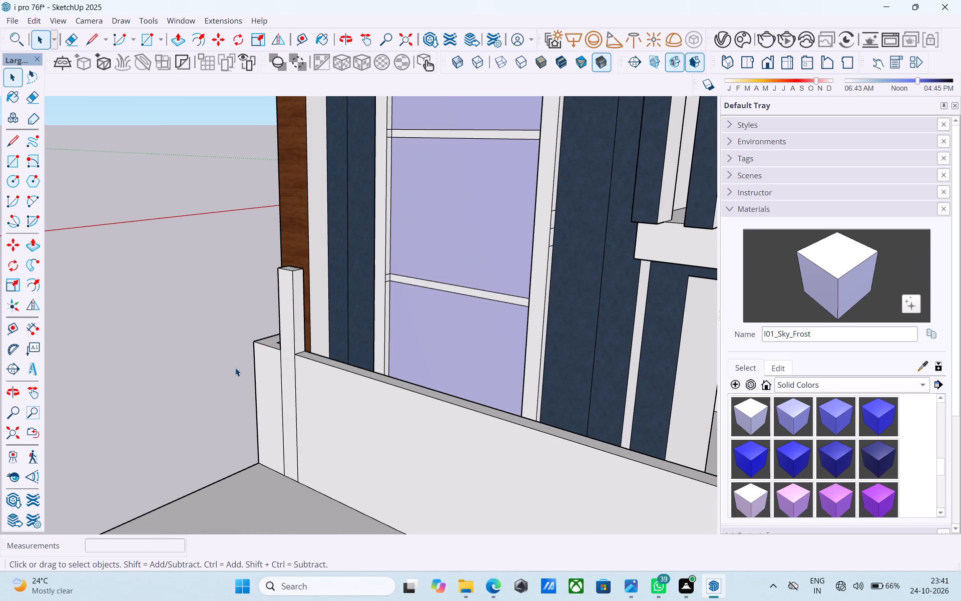
Copy the top edge of the gate post's balcony-side face 9" down that face.
middle_click_drag(263, 310, 241, 317)
scroll(279, 290, "up", 3)
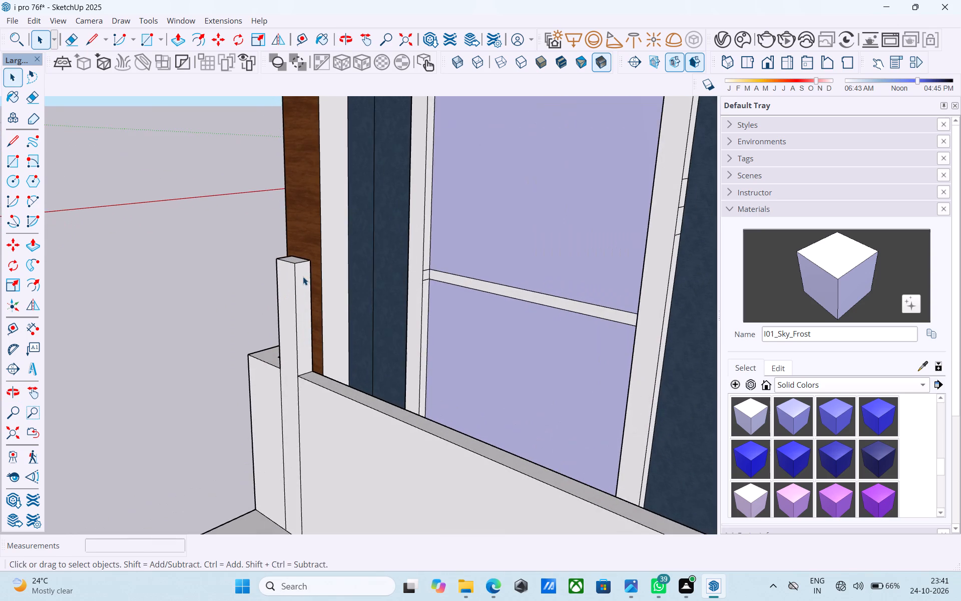
scroll(303, 276, "up", 3)
left_click(298, 256)
key("m")
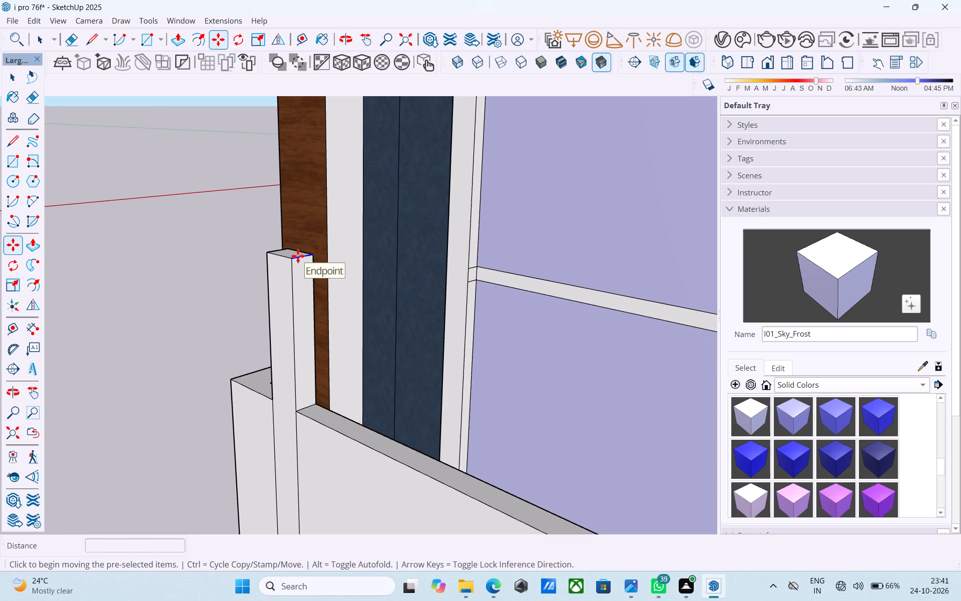
left_click(295, 258)
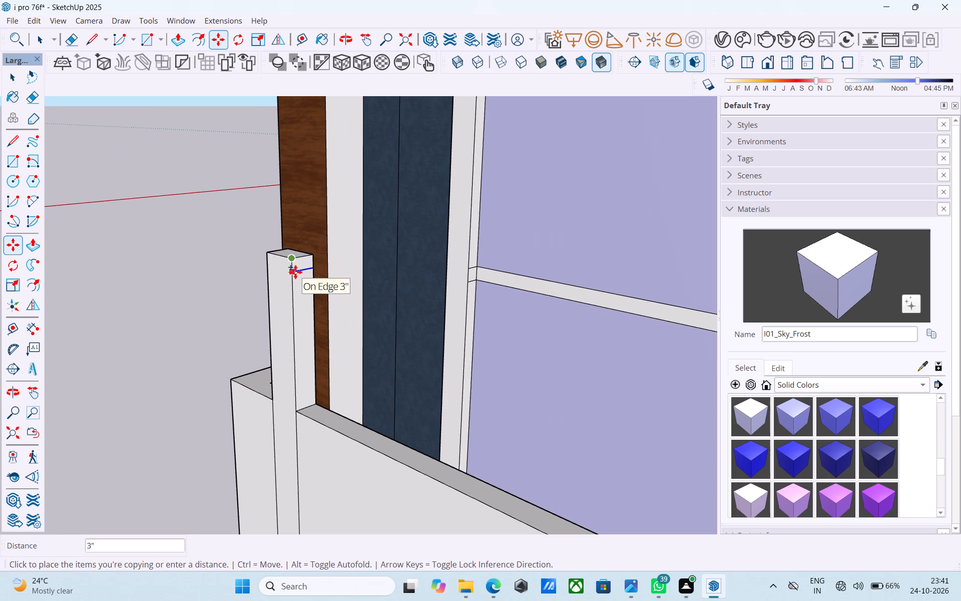
type("9\"")
key("Return")
key("space")
Push/Pull the 9" high face at the post's top out 15' to form a horizontal beam above the boundary wall.
left_click(305, 272)
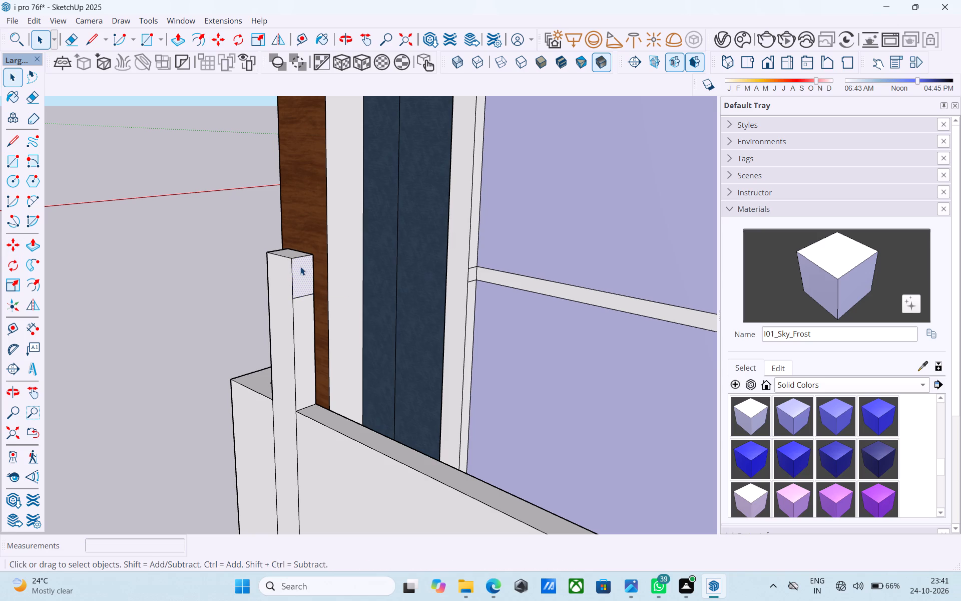
key("p")
left_click(300, 266)
scroll(305, 269, "down", 9)
middle_click_drag(330, 283, 611, 298)
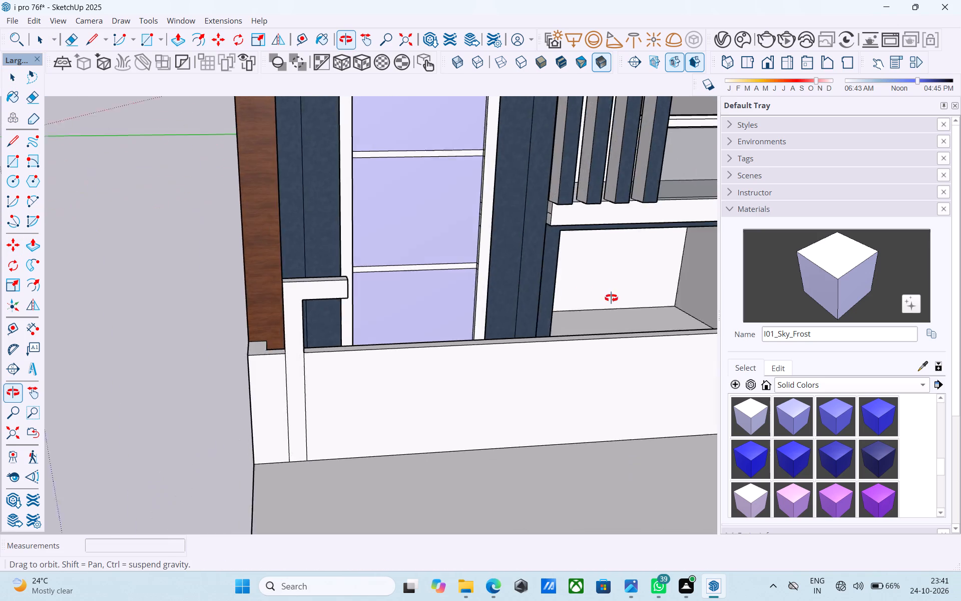
middle_click_drag(611, 298, 514, 305)
scroll(512, 305, "down", 4)
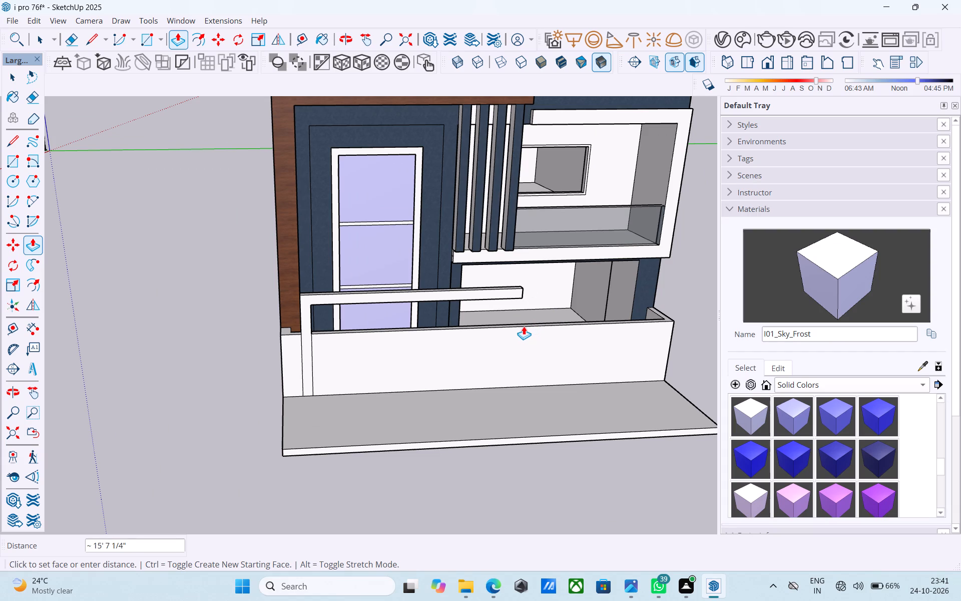
type("15'")
key("Return")
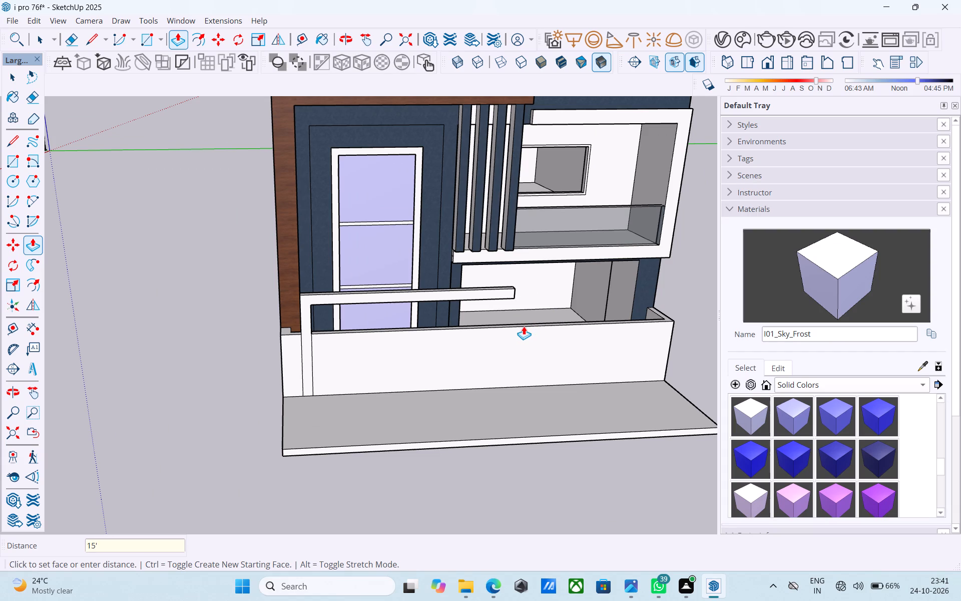
key("space")
Copy the bottom edge of the beam's free end 9" back along its underside.
middle_click_drag(524, 327, 355, 220)
scroll(462, 254, "up", 4)
middle_click_drag(462, 265, 455, 235)
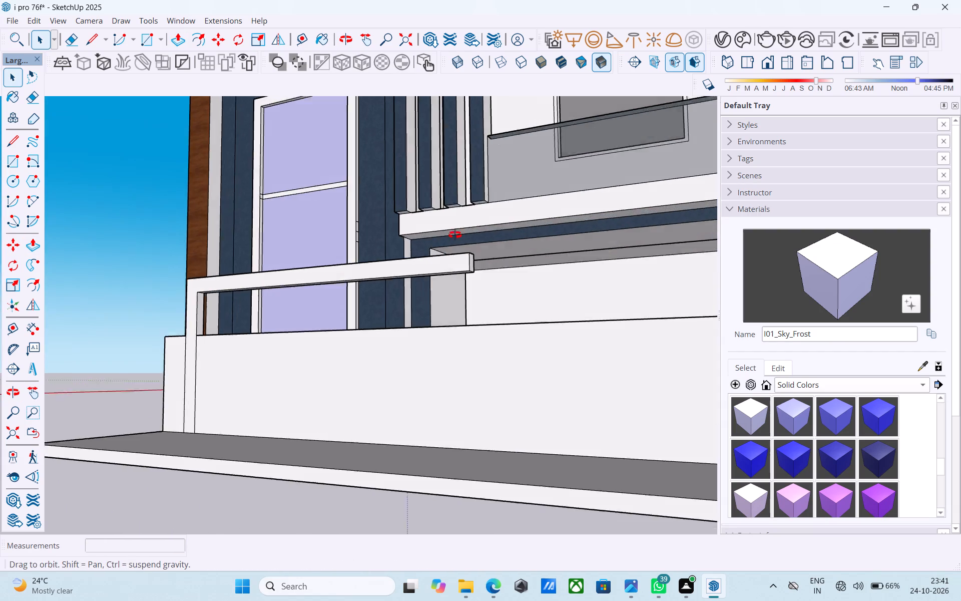
middle_click_drag(455, 235, 466, 215)
scroll(485, 253, "up", 6)
left_click(464, 243)
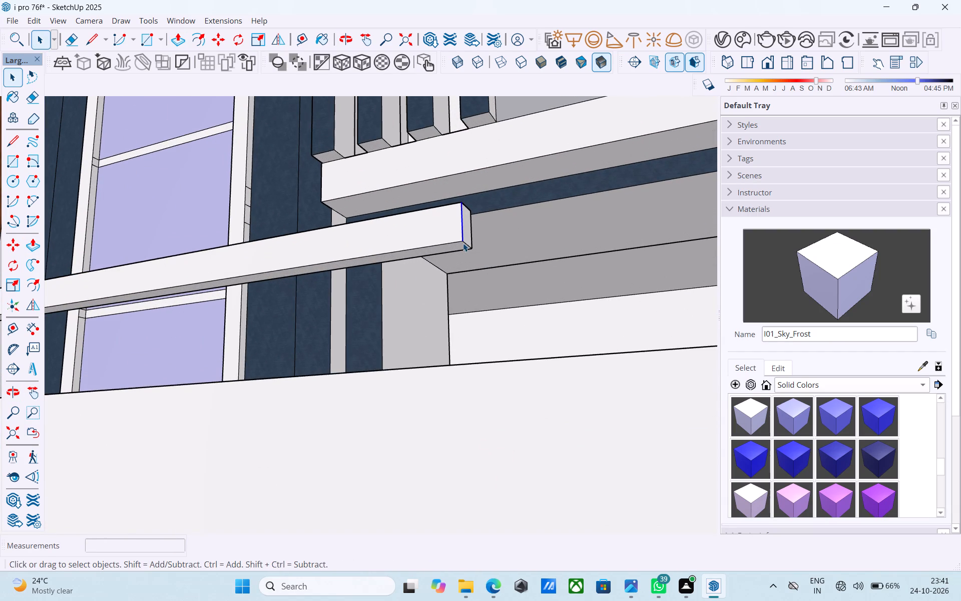
left_click(466, 243)
key("m")
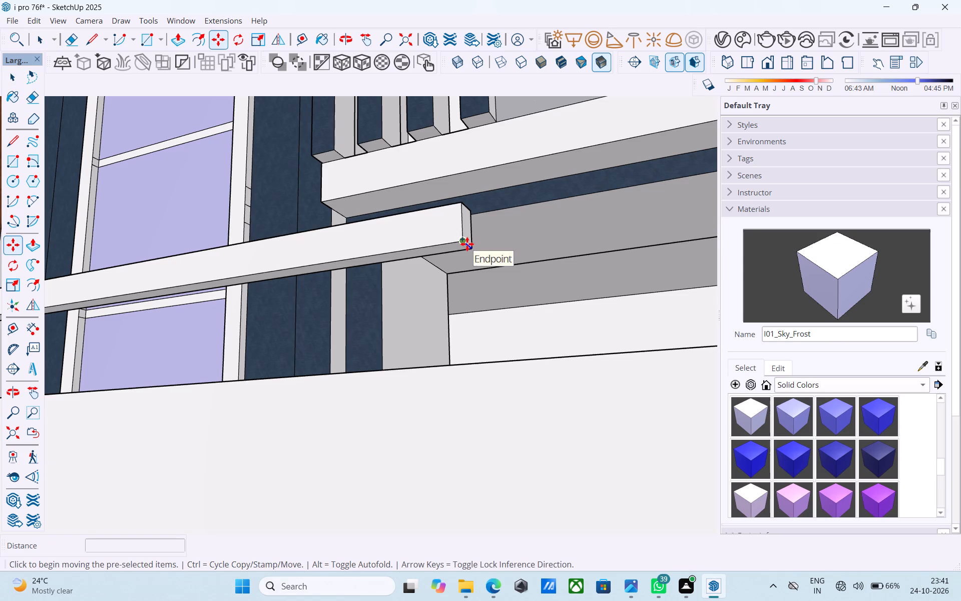
scroll(467, 244, "up", 2)
left_click(466, 242)
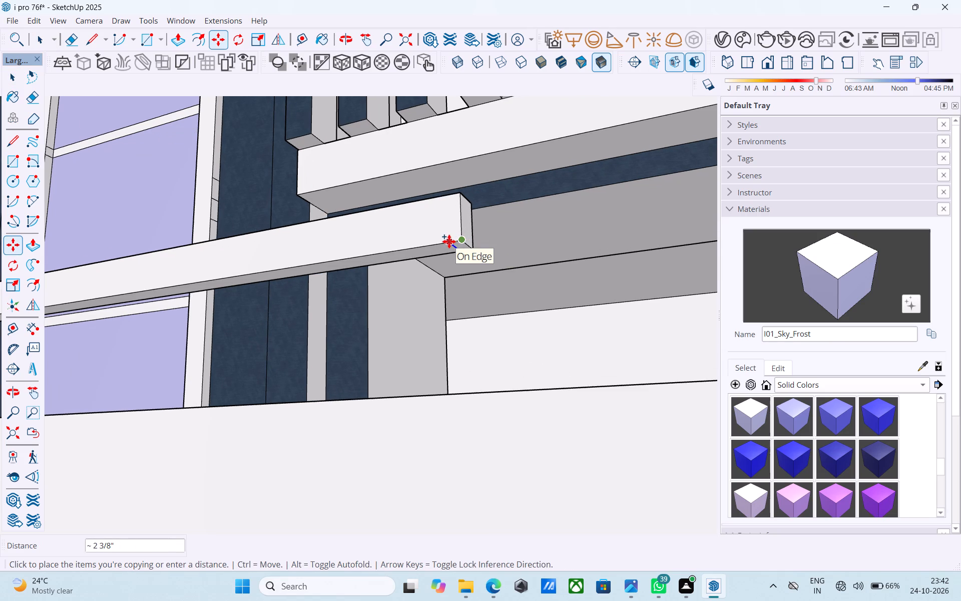
type("9\"")
key("Return")
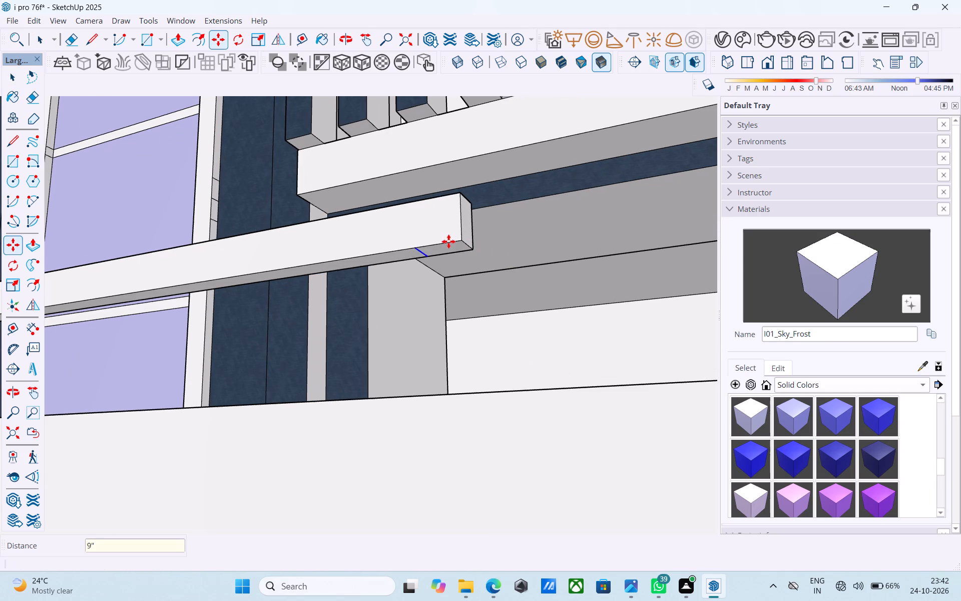
key("space")
Push/Pull the 9" underside face at the beam's end down to the boundary wall's top to form a second post.
left_click(446, 247)
key("p")
left_click(446, 247)
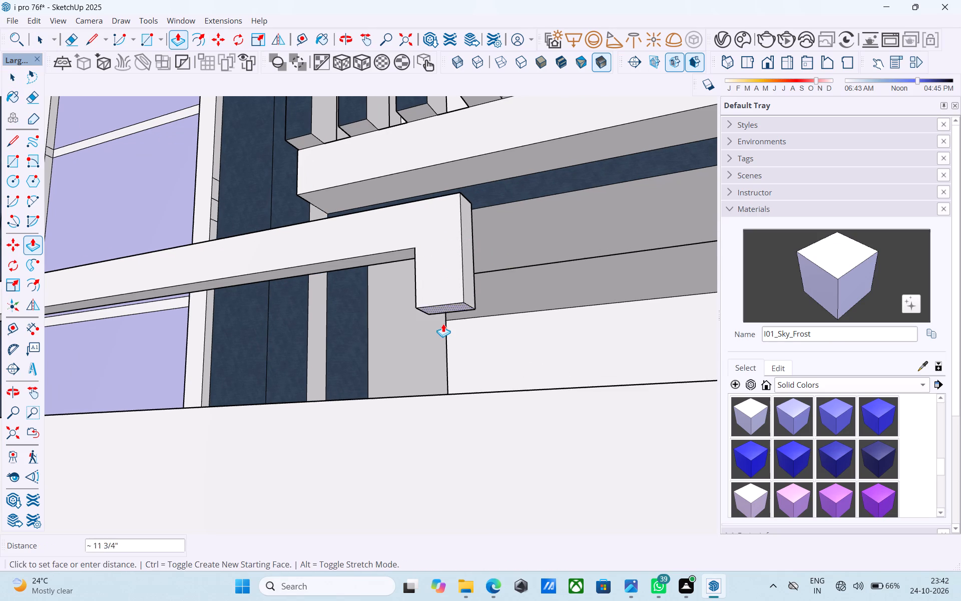
scroll(442, 325, "down", 6)
left_click(455, 420)
middle_click_drag(442, 413, 433, 499)
key("space")
Draw two vertical lines down the boundary wall's front face, extending the second post's outer and inner edges to the ground slab.
scroll(425, 437, "down", 6)
middle_click_drag(426, 436, 450, 438)
scroll(450, 439, "up", 5)
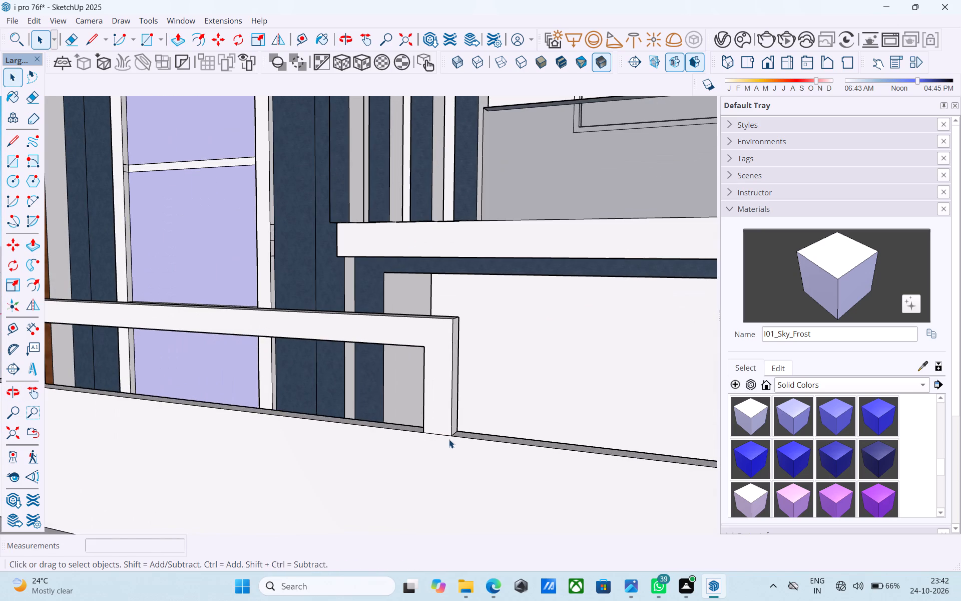
key("l")
left_click(450, 438)
scroll(464, 369, "down", 8)
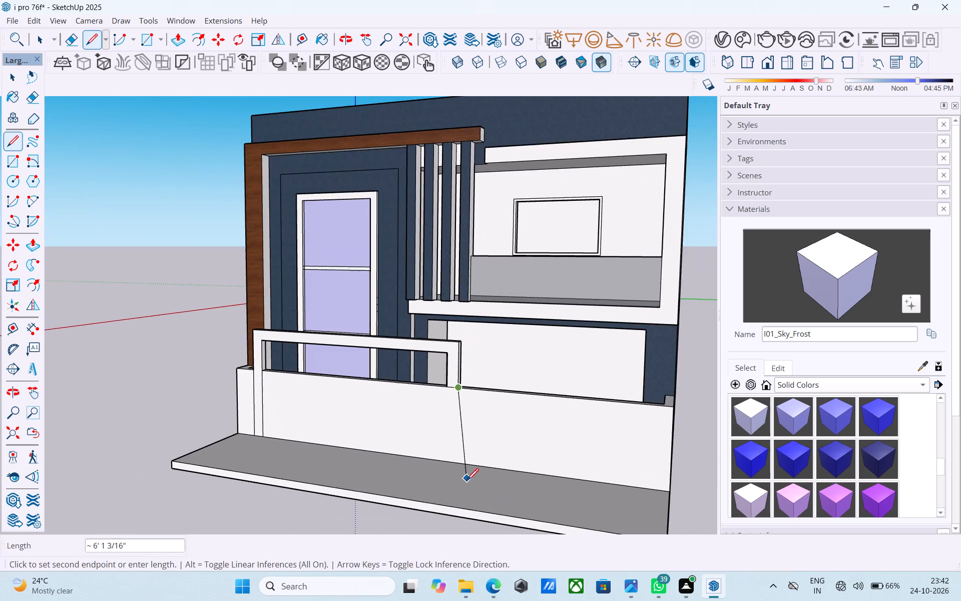
scroll(467, 481, "up", 6)
left_click(457, 450)
key("space")
scroll(438, 357, "up", 8)
key("l")
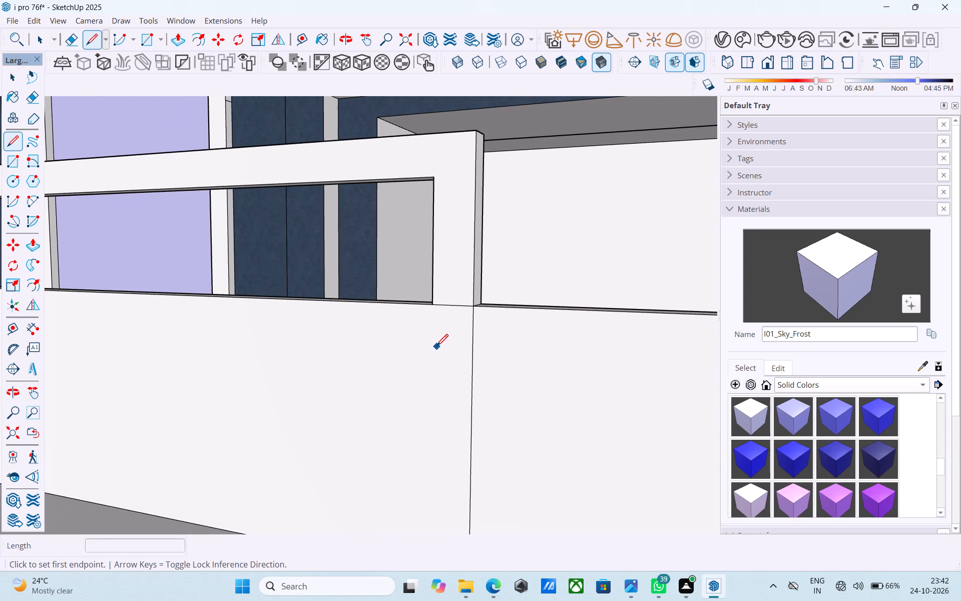
left_click(433, 305)
scroll(433, 306, "down", 5)
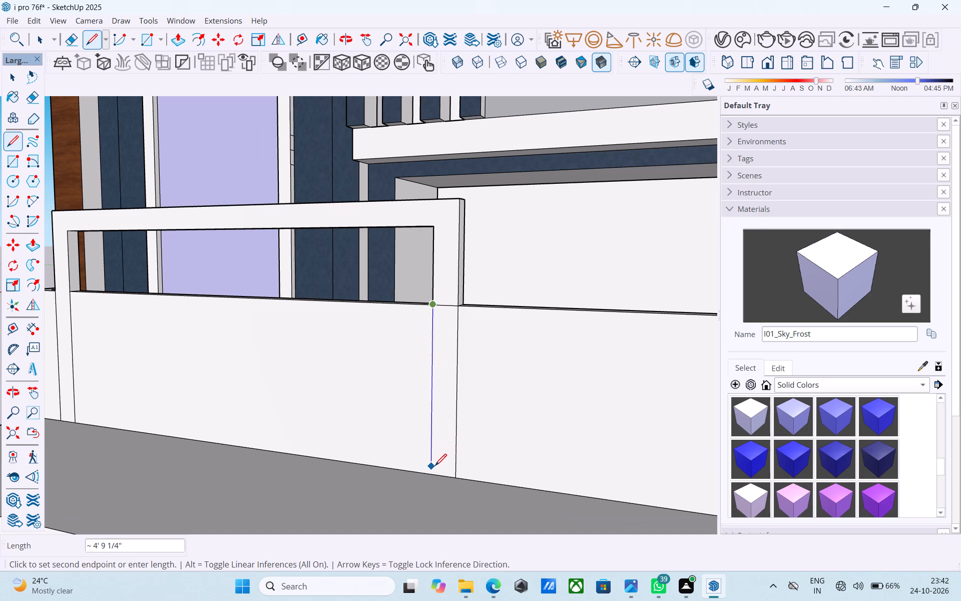
left_click(434, 470)
key("space")
Erase the edge separating the second post's front face from its outline on the boundary wall.
scroll(434, 469, "down", 3)
middle_click_drag(434, 469, 535, 477)
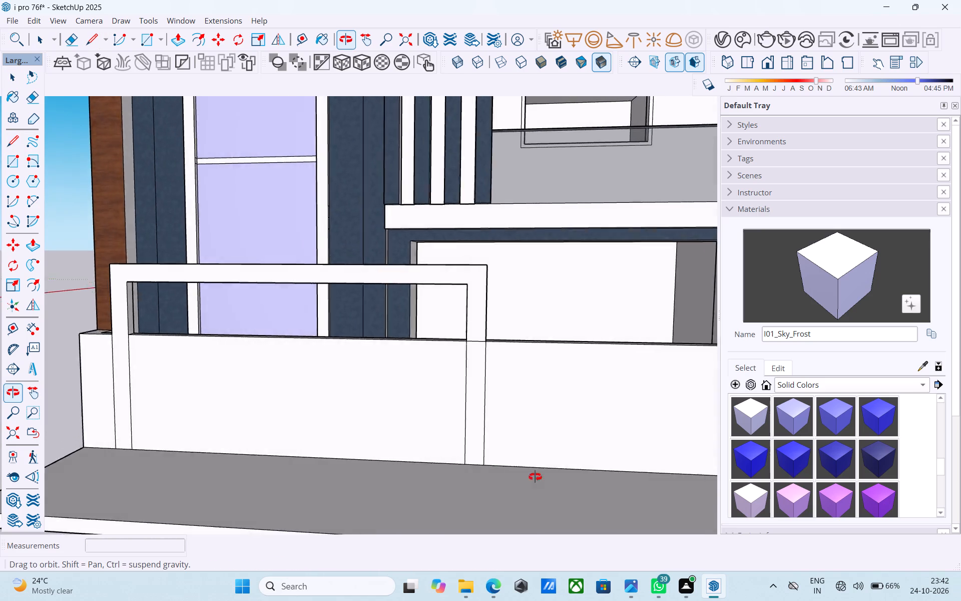
middle_click_drag(535, 477, 593, 547)
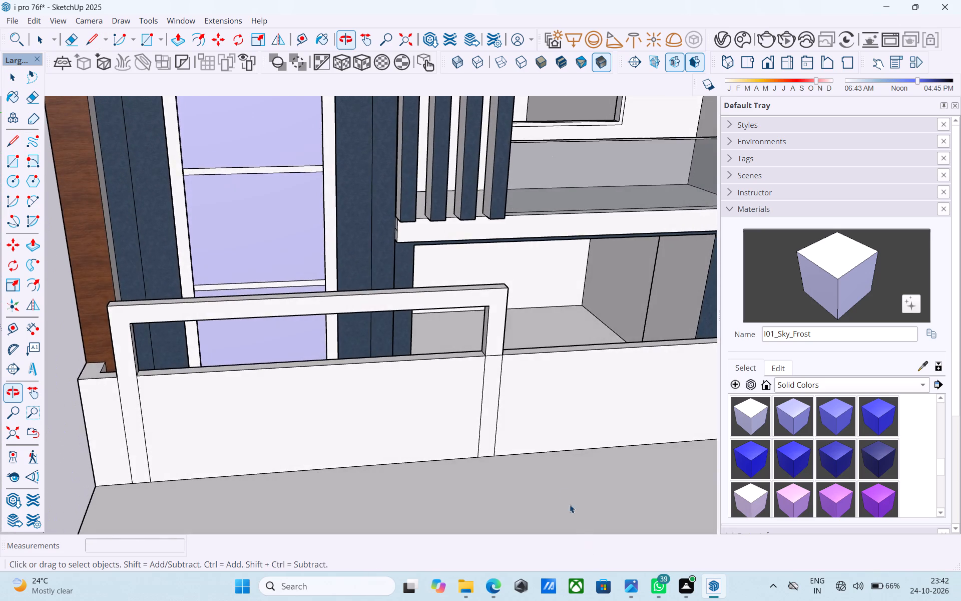
scroll(563, 485, "up", 4)
scroll(462, 402, "up", 3)
scroll(443, 356, "down", 3)
key("e")
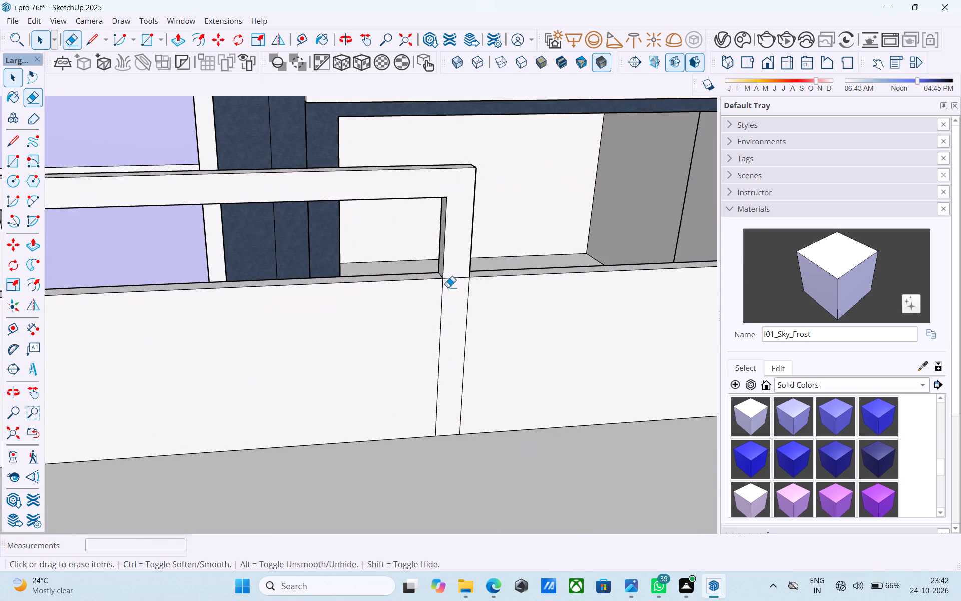
left_click_drag(450, 279, 452, 286)
scroll(460, 280, "down", 8)
scroll(217, 294, "up", 5)
key("space")
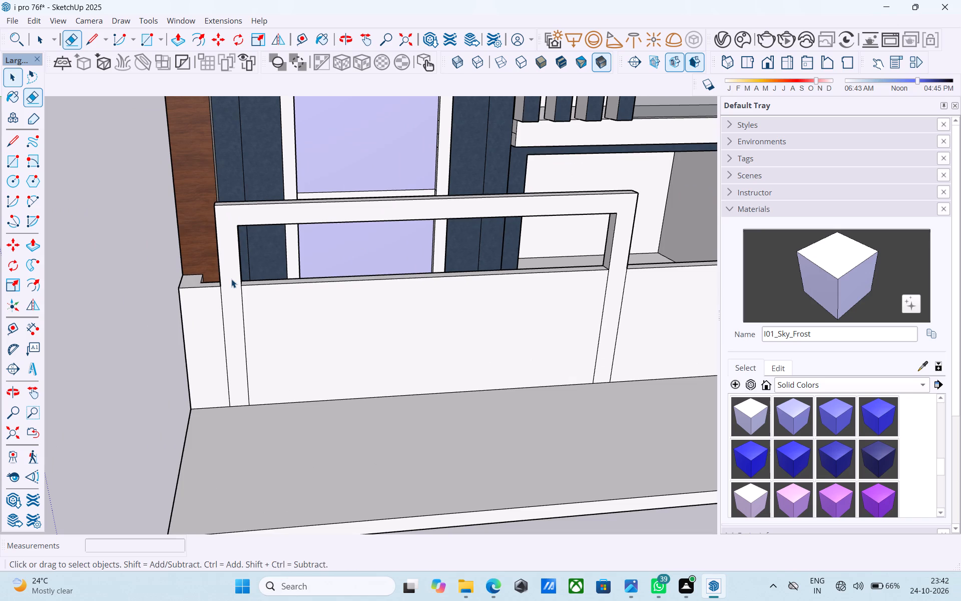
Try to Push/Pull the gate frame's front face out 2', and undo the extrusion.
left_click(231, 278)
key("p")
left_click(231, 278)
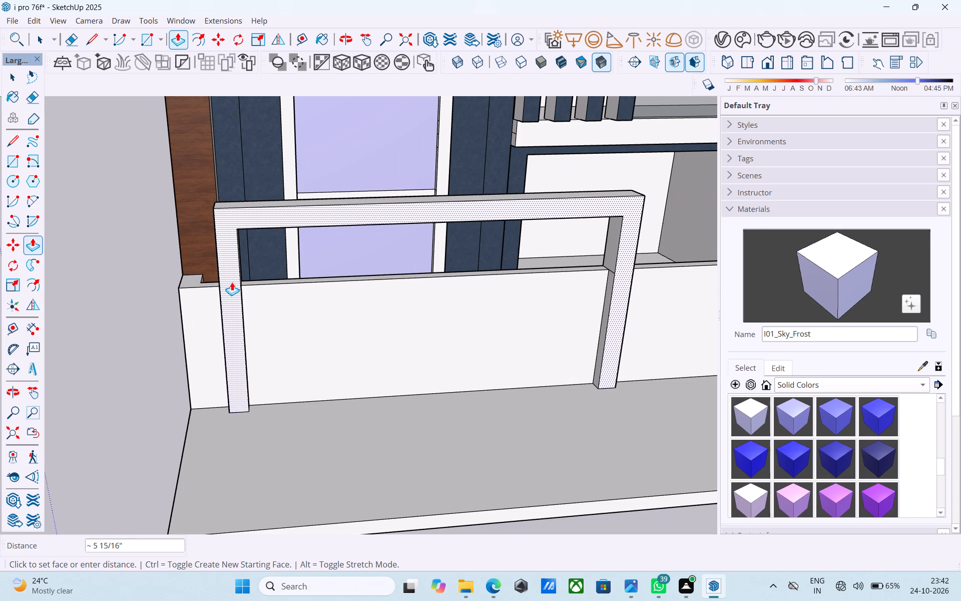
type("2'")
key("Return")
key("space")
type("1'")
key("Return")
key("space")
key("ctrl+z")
Push/Pull the front face of the gate frame out 1' from the boundary wall.
left_click(230, 280)
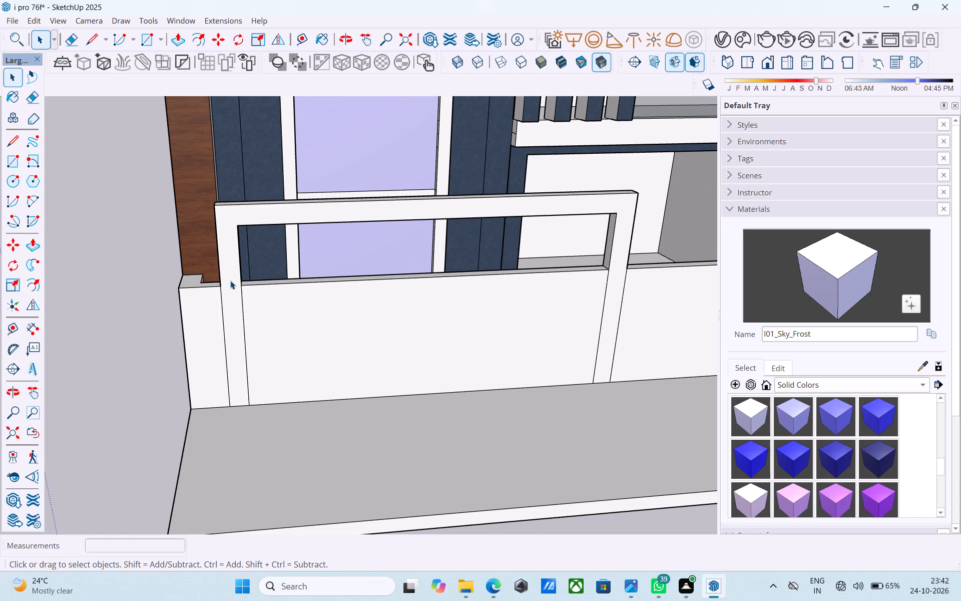
key("p")
left_click(230, 280)
type("1'")
key("Return")
key("space")
Erase the leftover edge across the inner side face of the frame's second post.
scroll(233, 283, "down", 4)
middle_click_drag(237, 285, 403, 281)
scroll(523, 259, "up", 11)
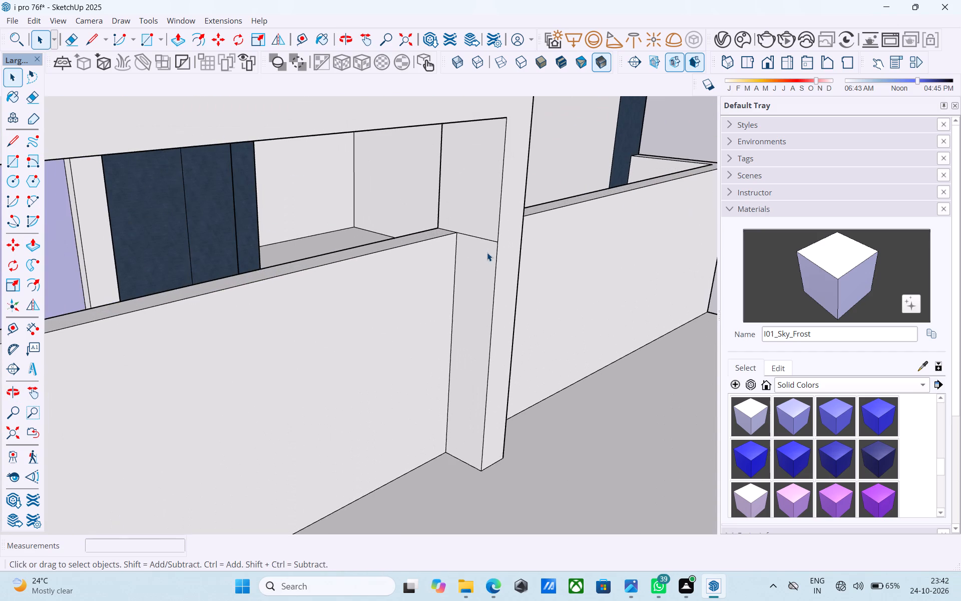
key("e")
left_click_drag(487, 247, 485, 227)
scroll(481, 223, "down", 6)
key("space")
Draw a 10' line along the boundary wall's top front edge, starting from the frame's second post.
middle_click_drag(472, 235, 321, 233)
scroll(284, 221, "down", 5)
middle_click_drag(313, 239, 186, 209)
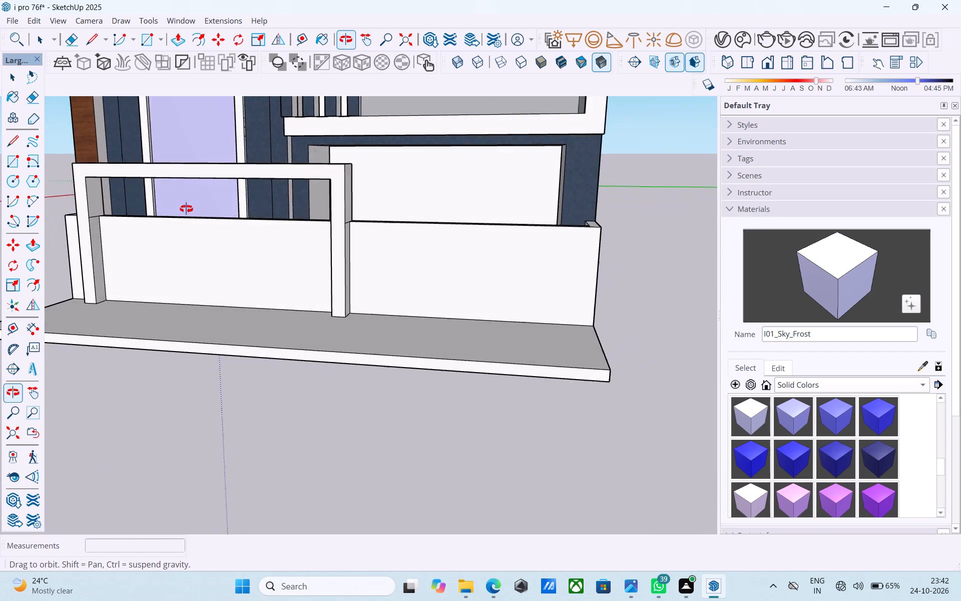
middle_click_drag(186, 209, 179, 213)
middle_click_drag(382, 226, 343, 206)
scroll(392, 223, "down", 5)
middle_click_drag(446, 226, 536, 350)
scroll(486, 267, "up", 7)
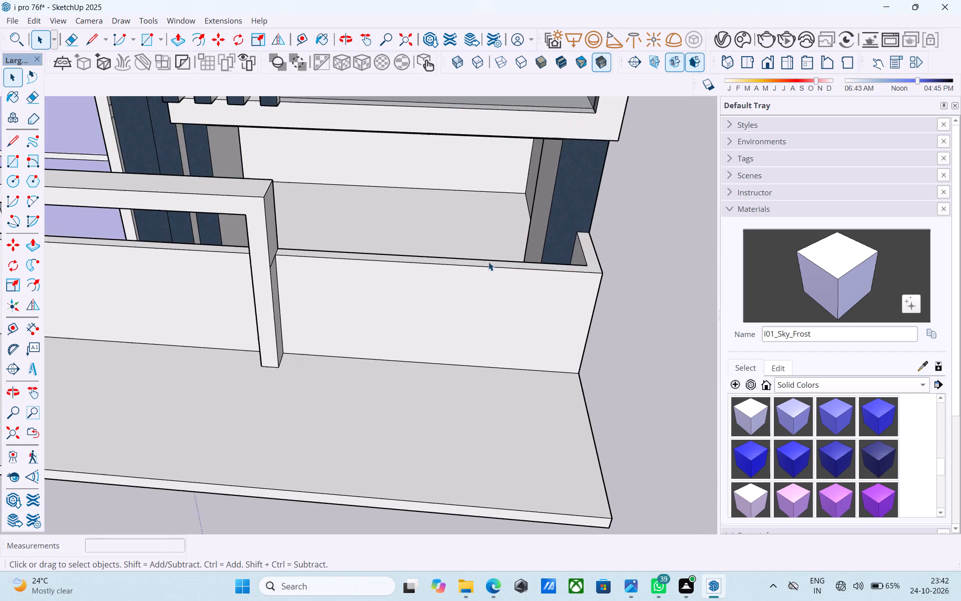
middle_click_drag(488, 262, 492, 267)
middle_click_drag(563, 285, 538, 273)
middle_click_drag(540, 272, 543, 301)
key("l")
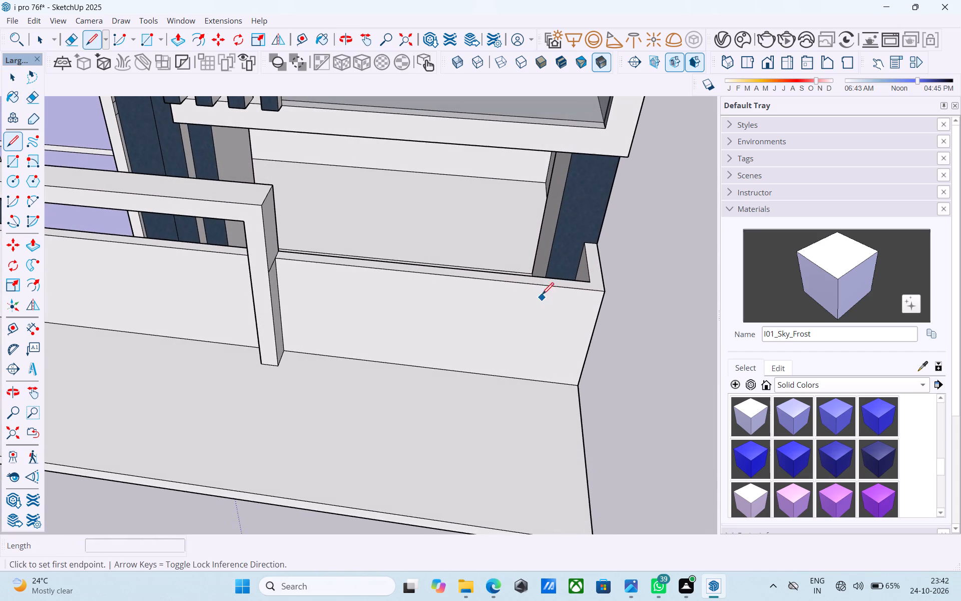
left_click(601, 288)
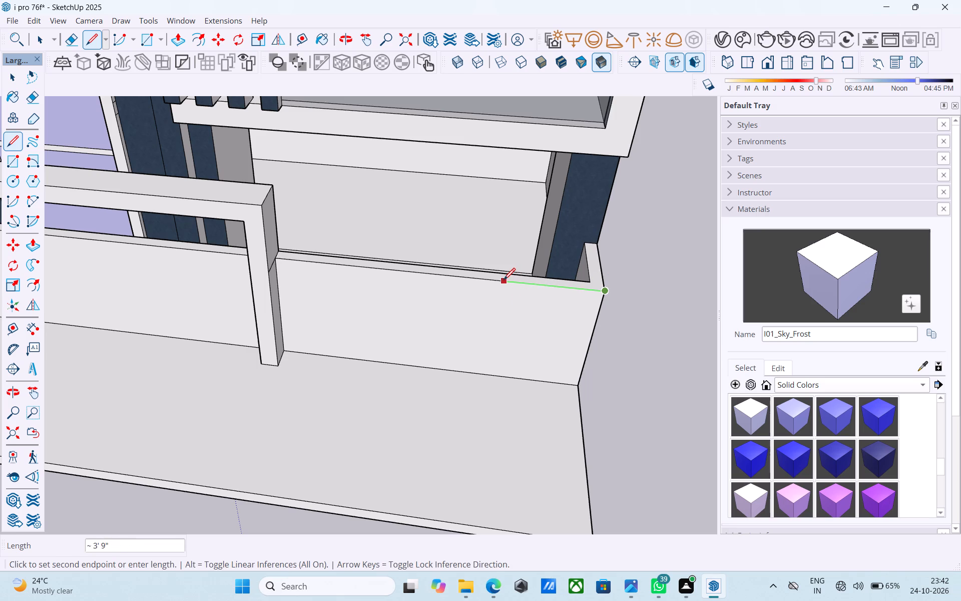
key("l")
left_click(279, 256)
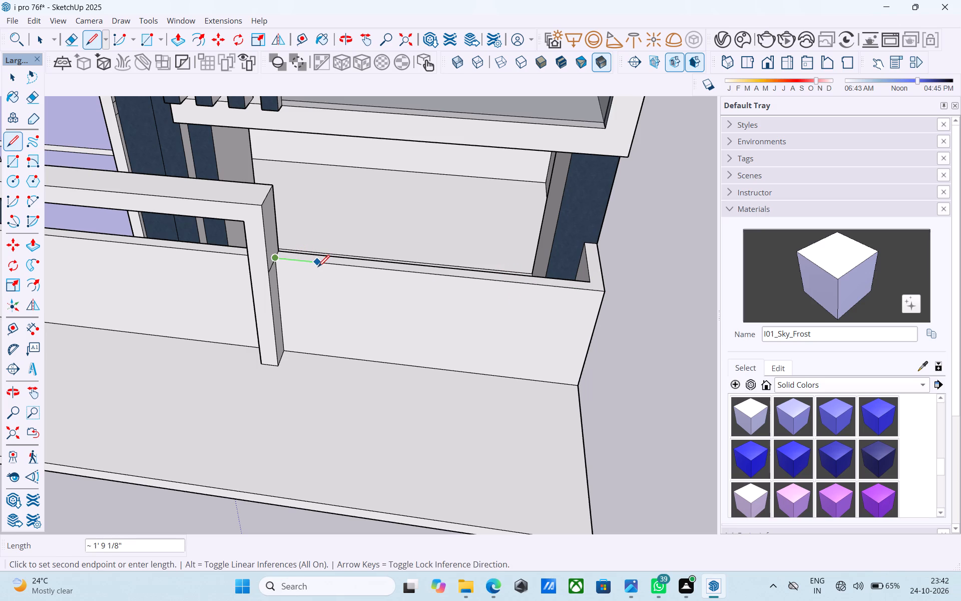
type("10'")
key("Return")
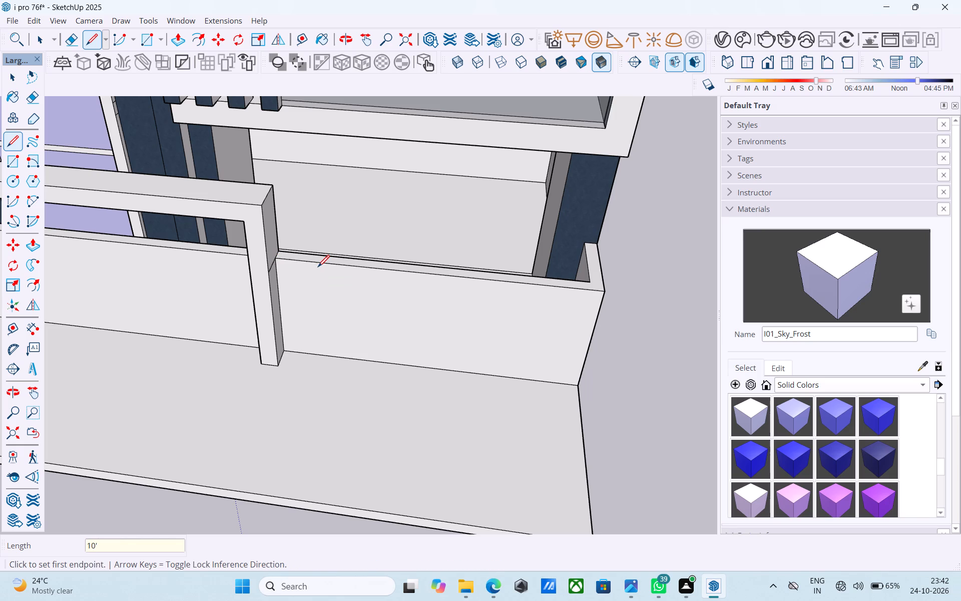
Draw a 6" line across the boundary wall's top at the end of the 10' line.
left_click(271, 261)
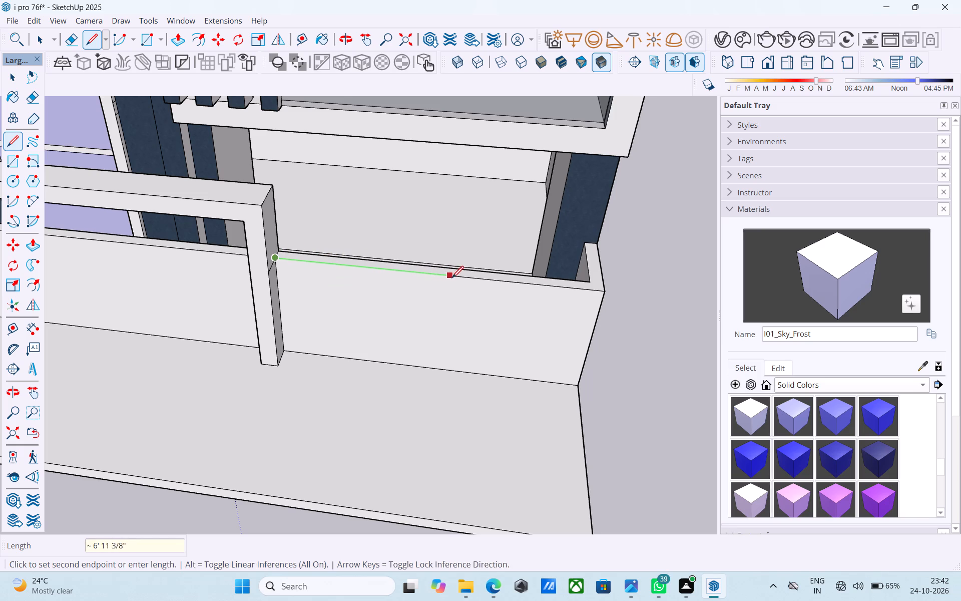
left_click(533, 290)
left_click(532, 288)
scroll(532, 276, "up", 5)
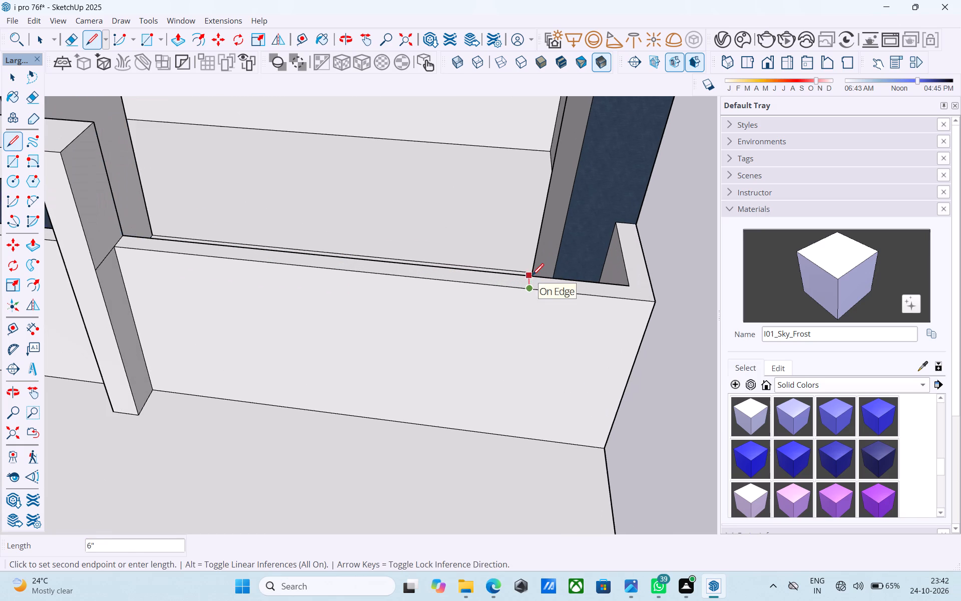
left_click(532, 276)
key("space")
Copy the 6" cross line 1' along the boundary wall's top toward the frame.
left_click(529, 280)
key("m")
scroll(529, 281, "up", 3)
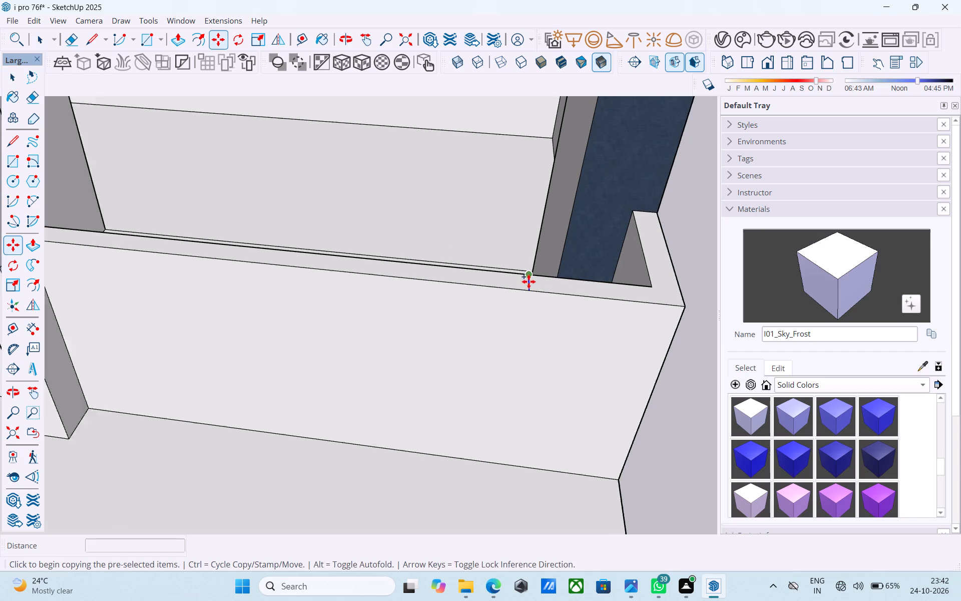
scroll(529, 281, "up", 2)
left_click(529, 292)
key("1")
key("apostrophe")
key("Return")
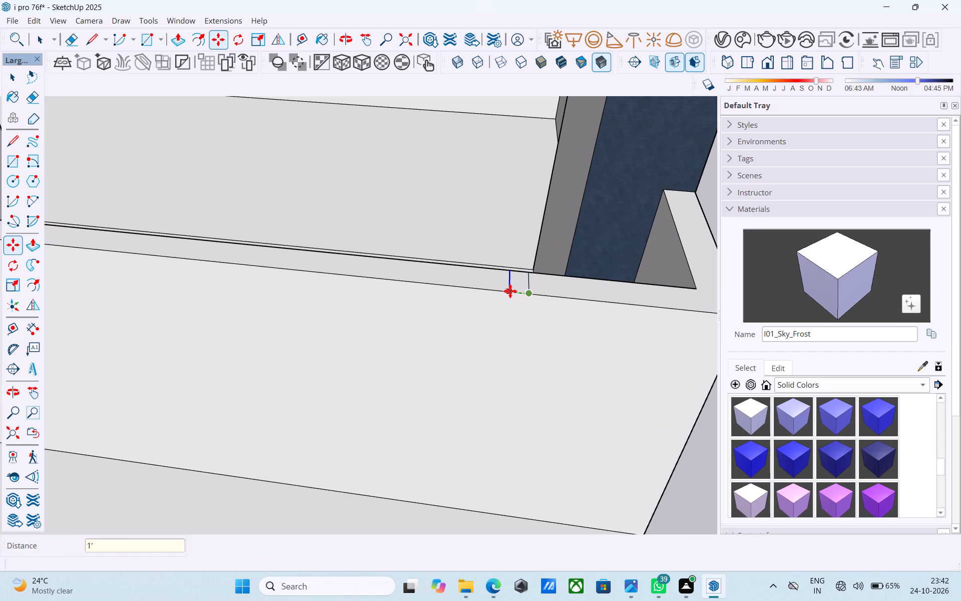
key("space")
Draw vertical lines down the boundary wall's front face from both cross lines to the wall's base.
type(";L")
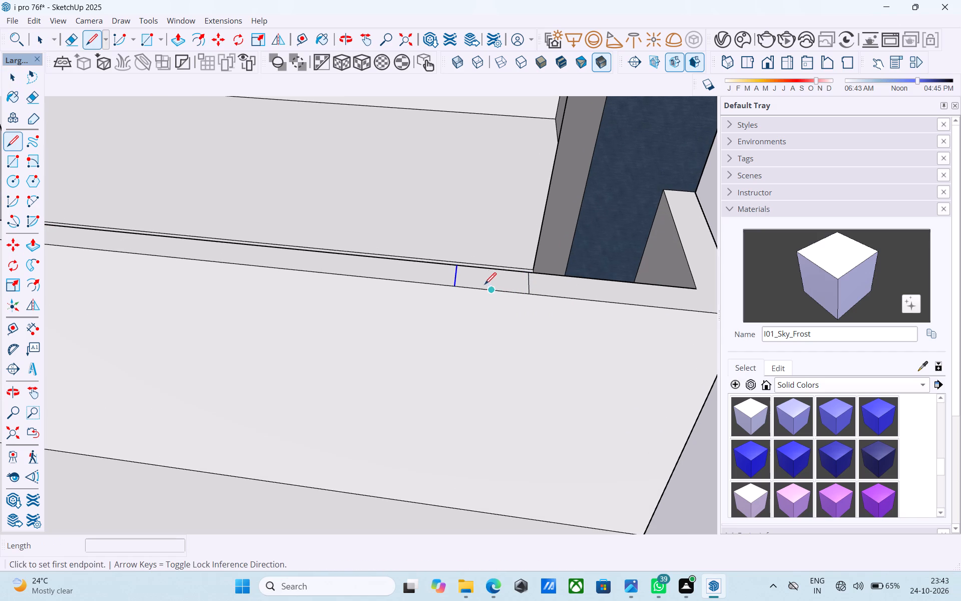
left_click(459, 282)
scroll(457, 284, "up", 3)
key("l")
left_click(453, 284)
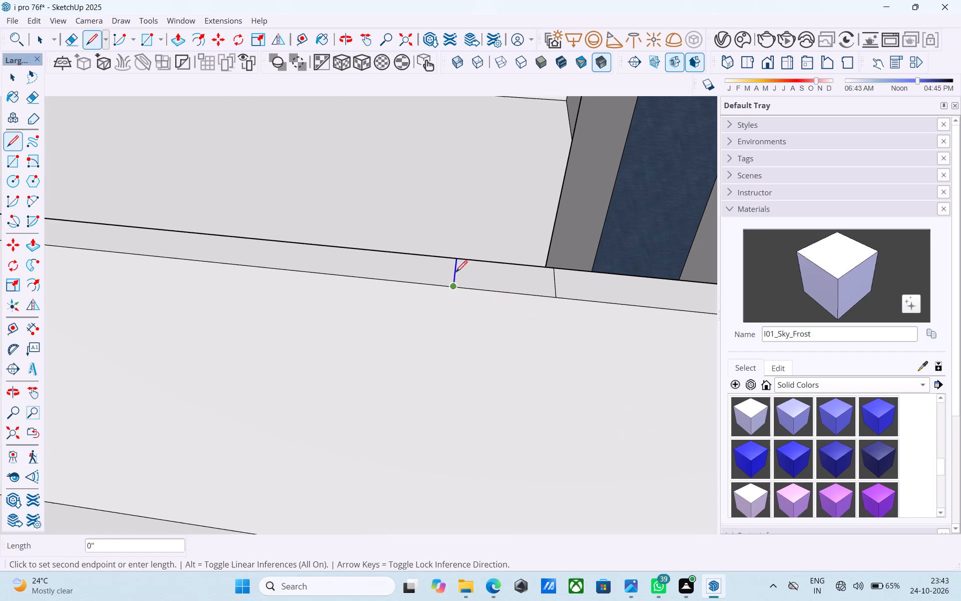
scroll(449, 247, "down", 6)
left_click(432, 423)
key("space")
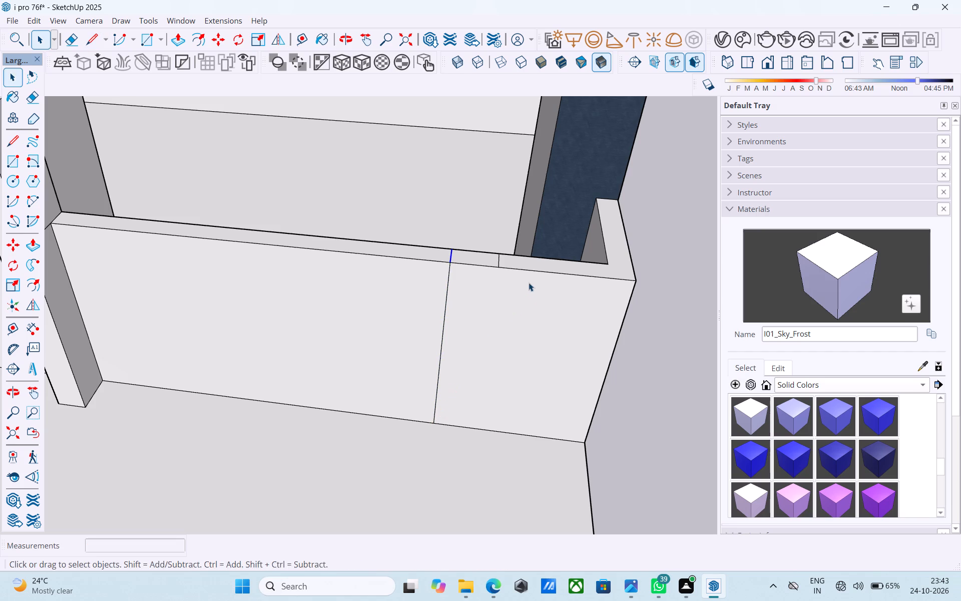
key("l")
scroll(511, 277, "up", 2)
left_click(500, 263)
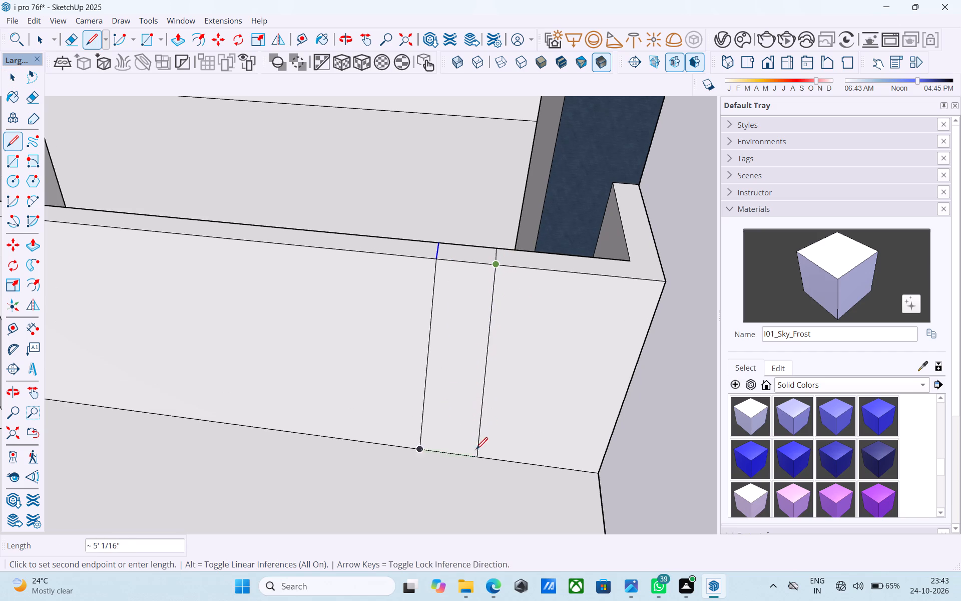
left_click(469, 456)
key("space")
Push/Pull the strip between the vertical lines 3" outward and raise its top 3" to form a post.
left_click(454, 336)
key("p")
left_click(454, 335)
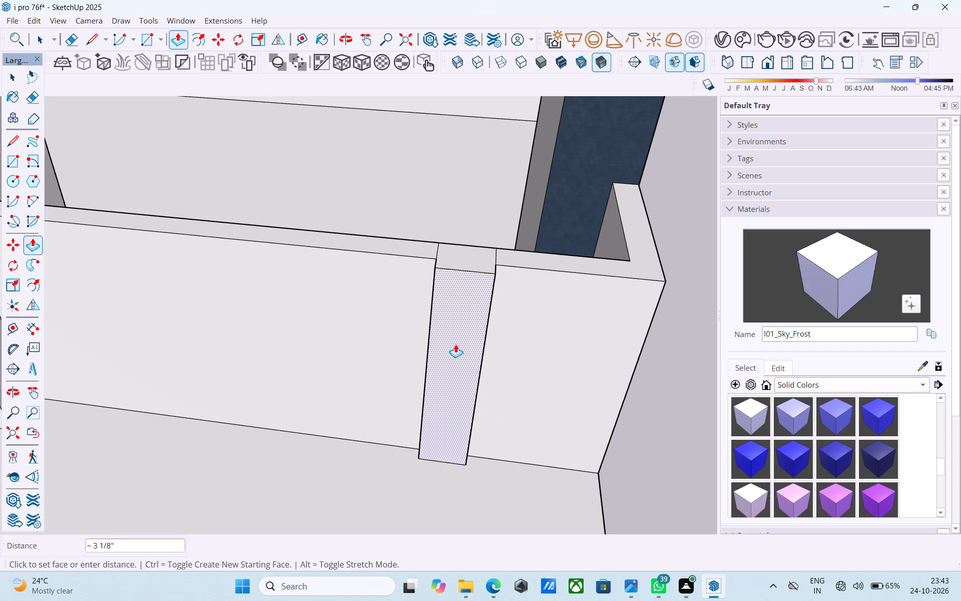
type("3\"")
key("Return")
double_click(473, 262)
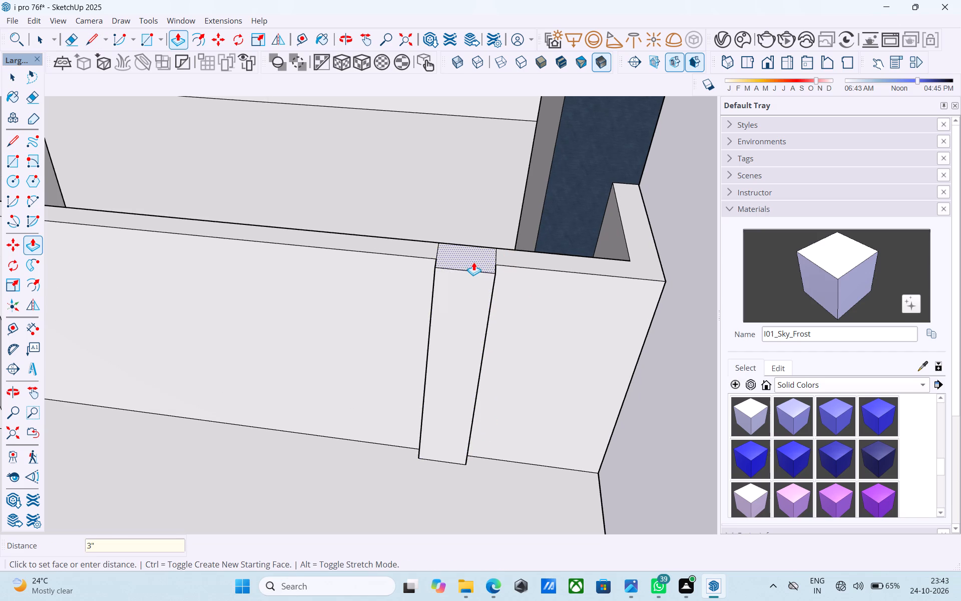
key("space")
Draw a line along the middle of the boundary wall's top from the frame's second post to the new post.
middle_click_drag(462, 299, 464, 225)
scroll(467, 215, "down", 5)
middle_click_drag(427, 228, 490, 215)
middle_click_drag(454, 228, 497, 229)
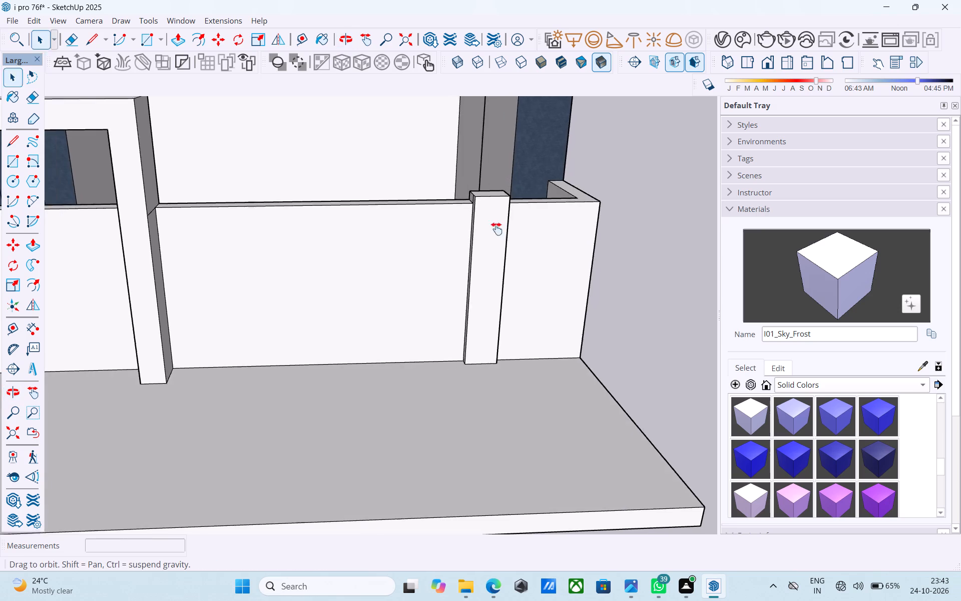
middle_click_drag(497, 229, 232, 288)
middle_click_drag(270, 237, 229, 343, "shift")
scroll(241, 211, "up", 2)
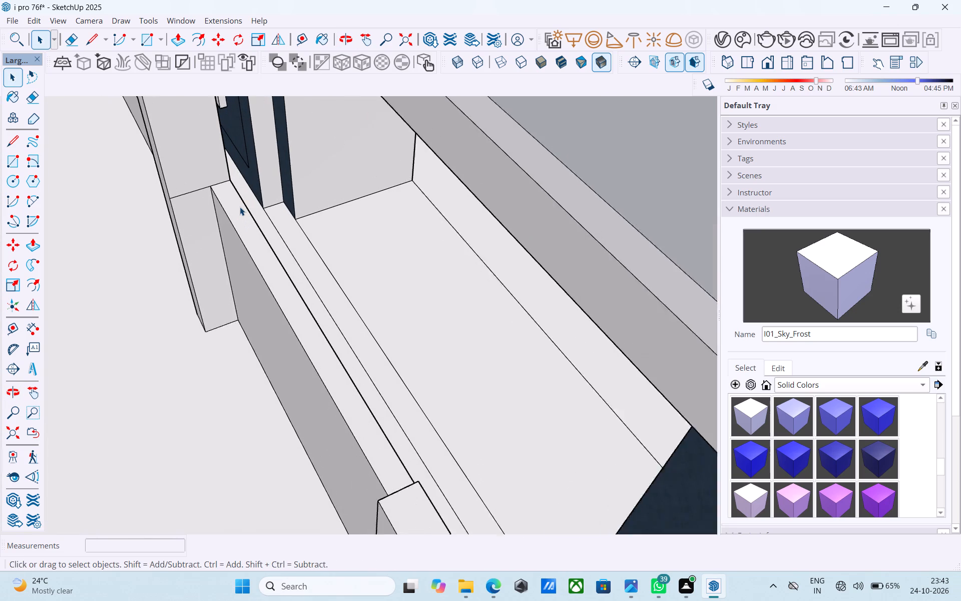
scroll(240, 207, "up", 2)
key("l")
left_click(221, 182)
scroll(220, 183, "down", 7)
scroll(223, 193, "up", 1)
scroll(223, 195, "down", 2)
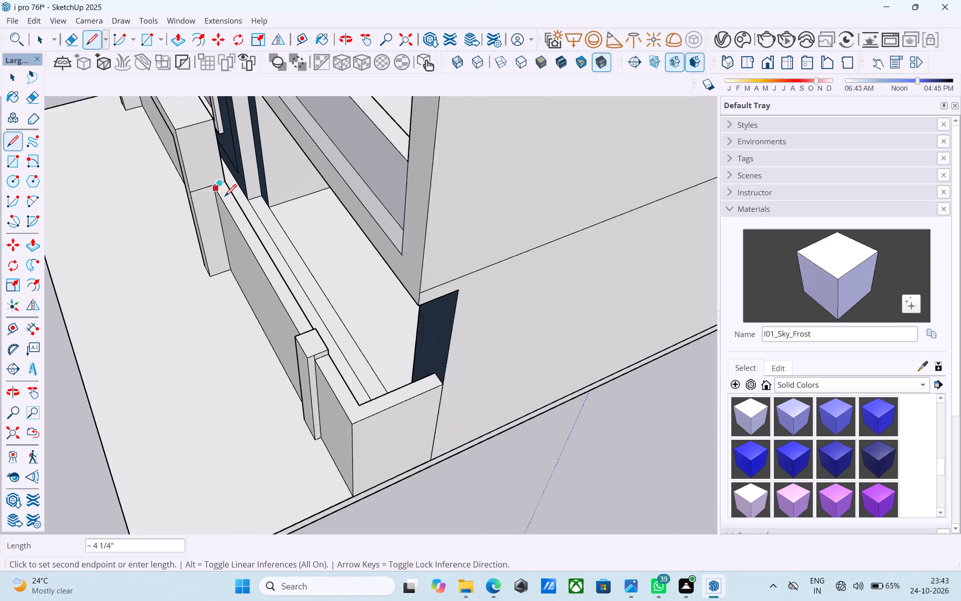
middle_click_drag(237, 232, 281, 312)
scroll(291, 319, "up", 5)
scroll(321, 373, "up", 2)
middle_click_drag(321, 374, 406, 389)
scroll(370, 394, "up", 4)
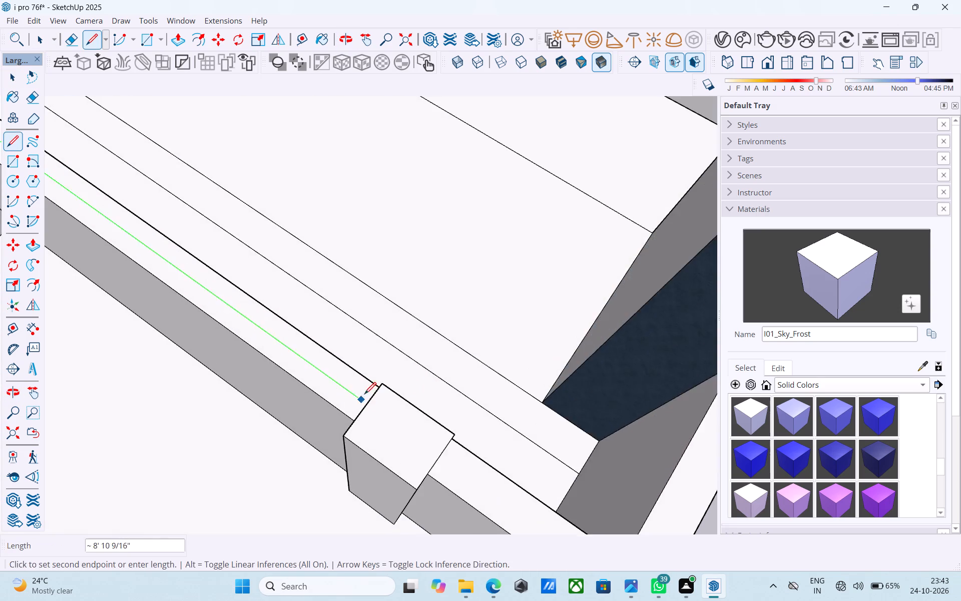
scroll(364, 395, "up", 1)
middle_click_drag(363, 395, 635, 341)
scroll(514, 303, "up", 4)
left_click(488, 287)
key("space")
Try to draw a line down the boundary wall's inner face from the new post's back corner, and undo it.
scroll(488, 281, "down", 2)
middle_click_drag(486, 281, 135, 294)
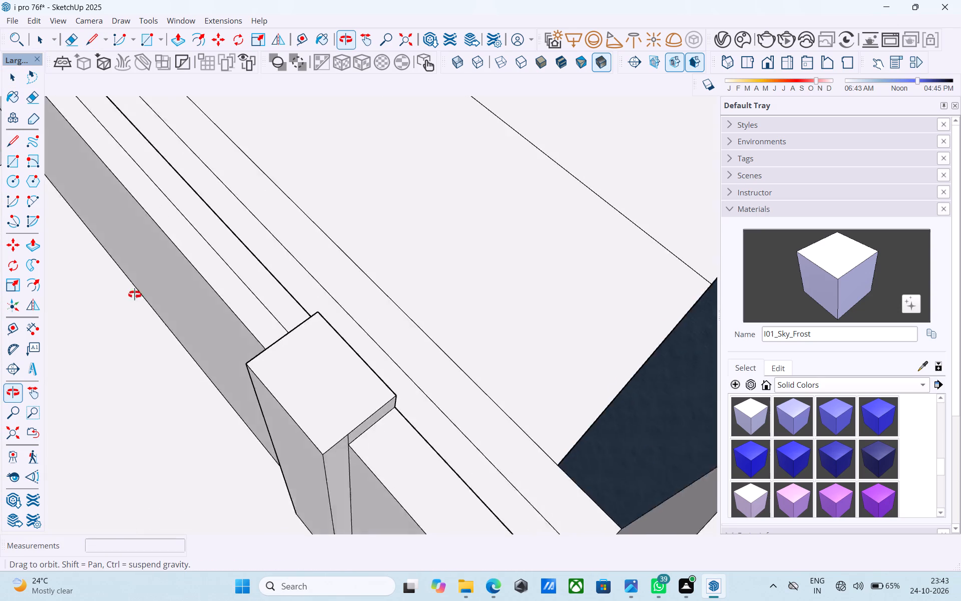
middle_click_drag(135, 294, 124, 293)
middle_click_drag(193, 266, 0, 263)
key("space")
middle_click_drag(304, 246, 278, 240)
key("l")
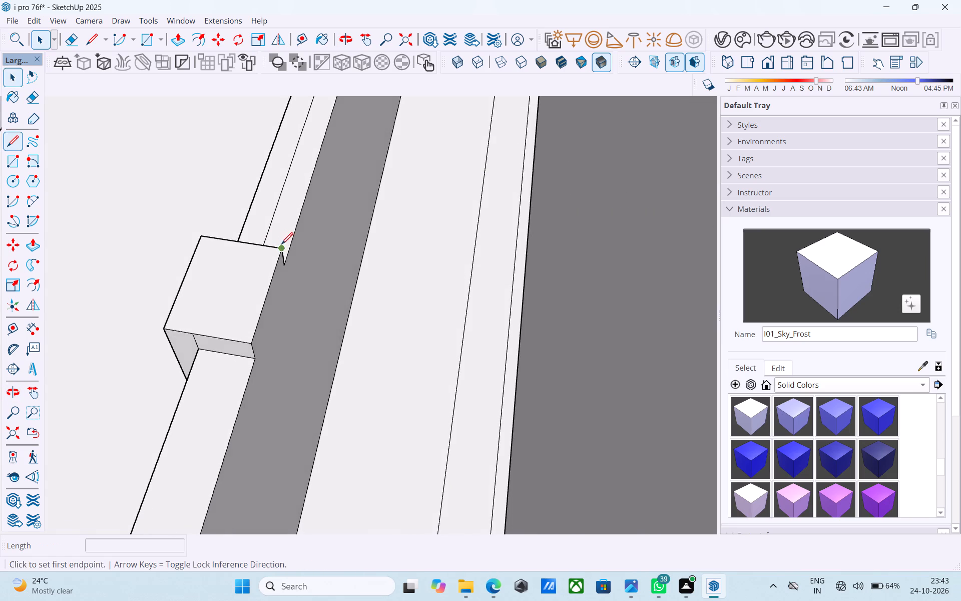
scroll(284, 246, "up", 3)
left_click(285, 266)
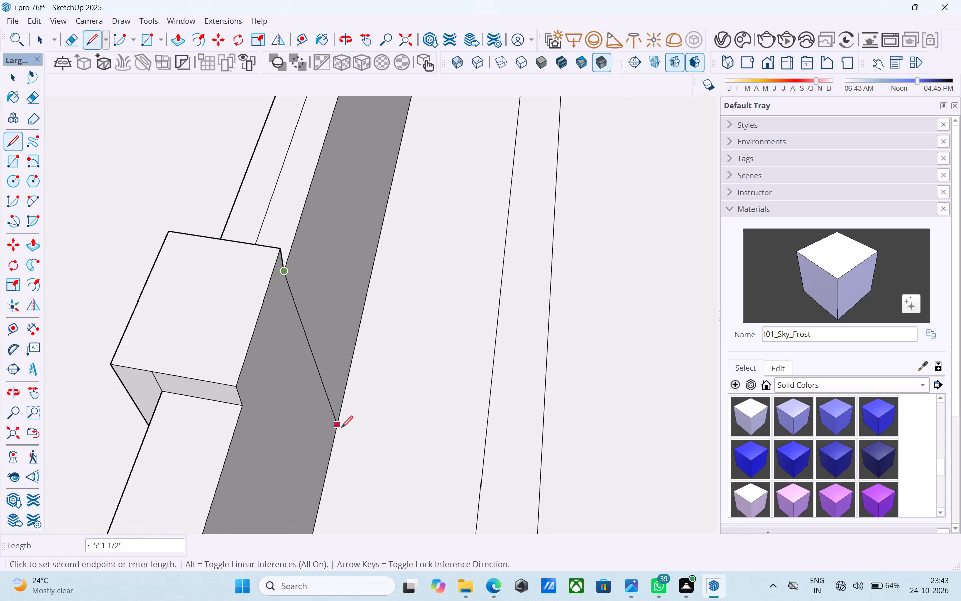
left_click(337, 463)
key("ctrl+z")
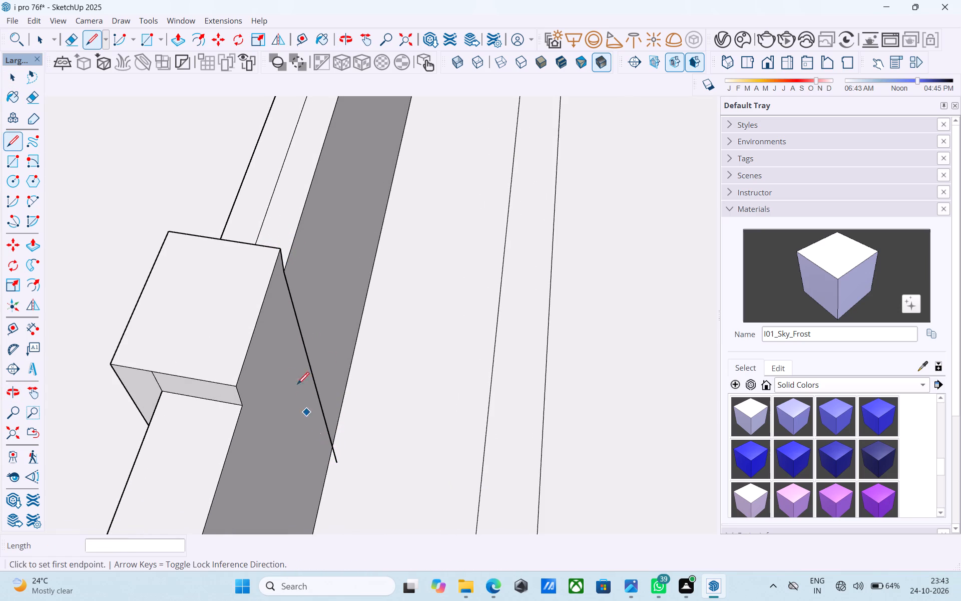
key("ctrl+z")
Draw a vertical line down the wall's inner face from the new post's back corner to the wall's base.
left_click(288, 273)
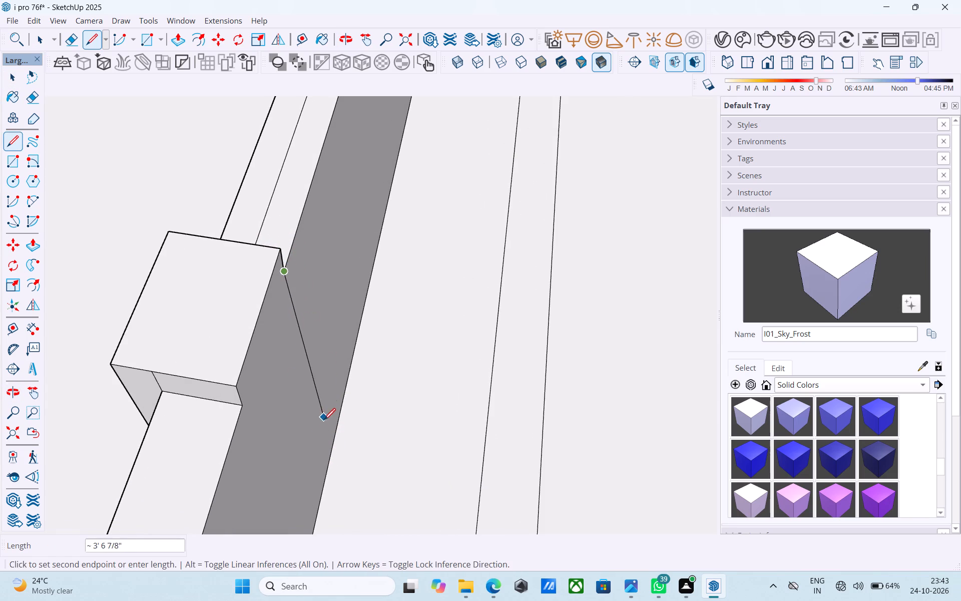
scroll(330, 442, "up", 6)
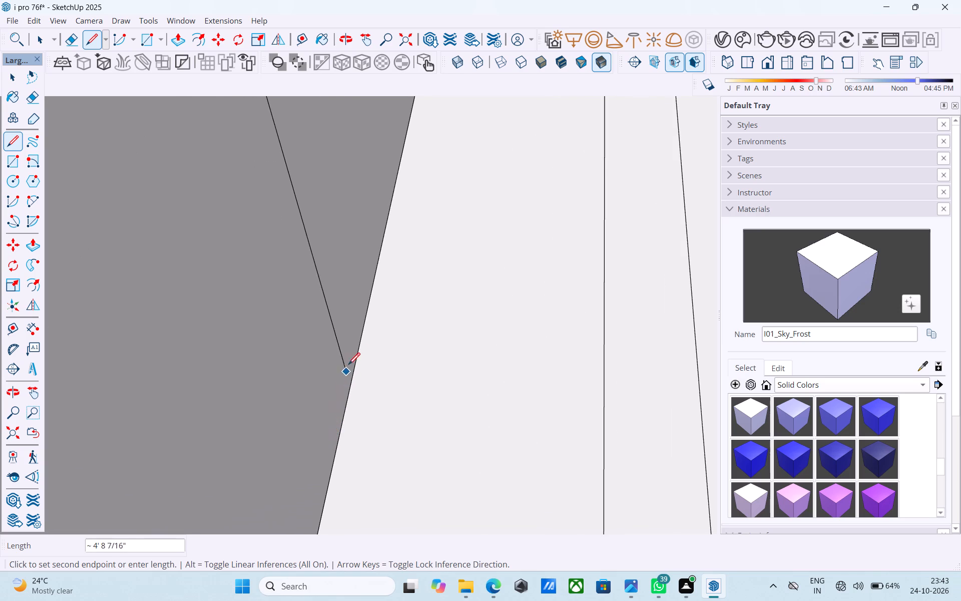
scroll(358, 315, "down", 5)
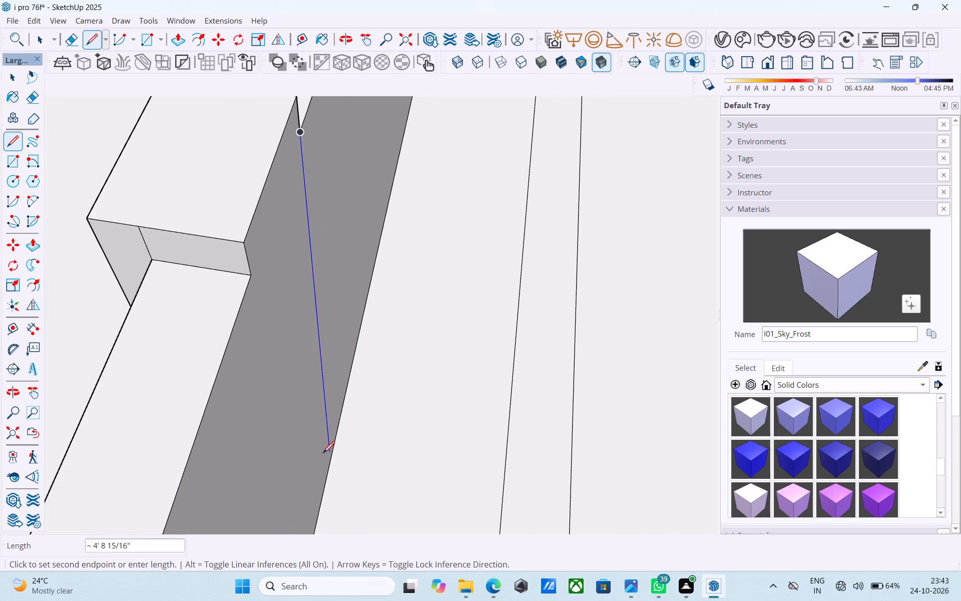
left_click(329, 466)
key("space")
Draw a 5' vertical line down the wall's inner face from the frame's second post to the base.
scroll(317, 332, "down", 6)
middle_click_drag(324, 258, 328, 380)
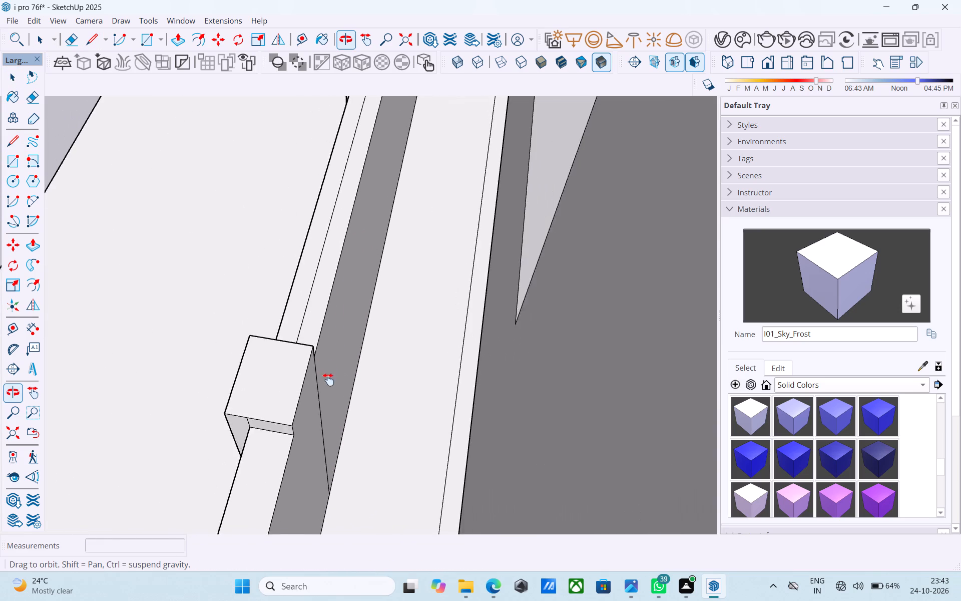
middle_click_drag(328, 380, 329, 418)
scroll(358, 241, "down", 3)
middle_click_drag(354, 252, 395, 232, "shift")
middle_click_drag(385, 216, 378, 202)
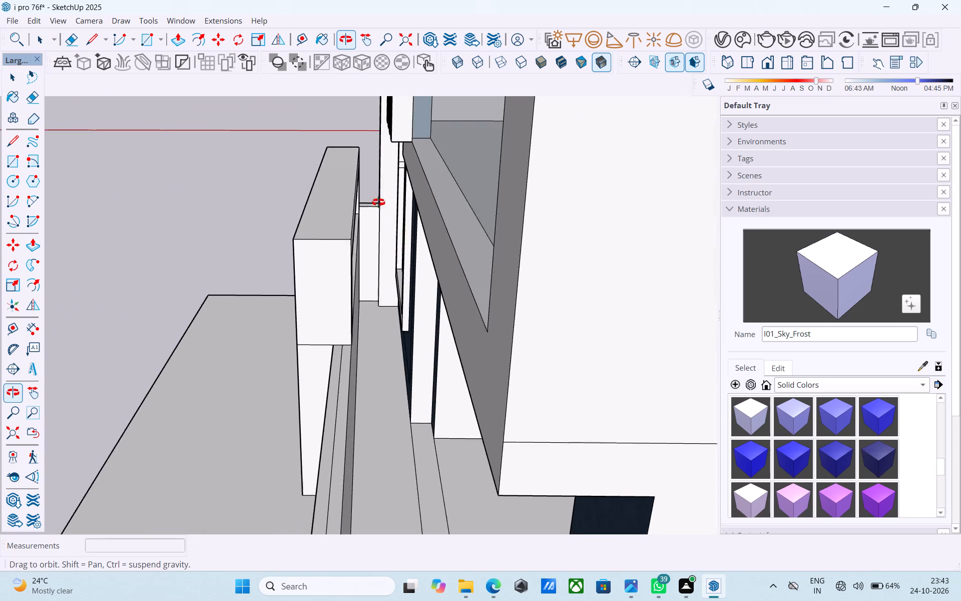
middle_click_drag(378, 202, 371, 173)
scroll(356, 293, "up", 4)
key("l")
scroll(342, 314, "up", 3)
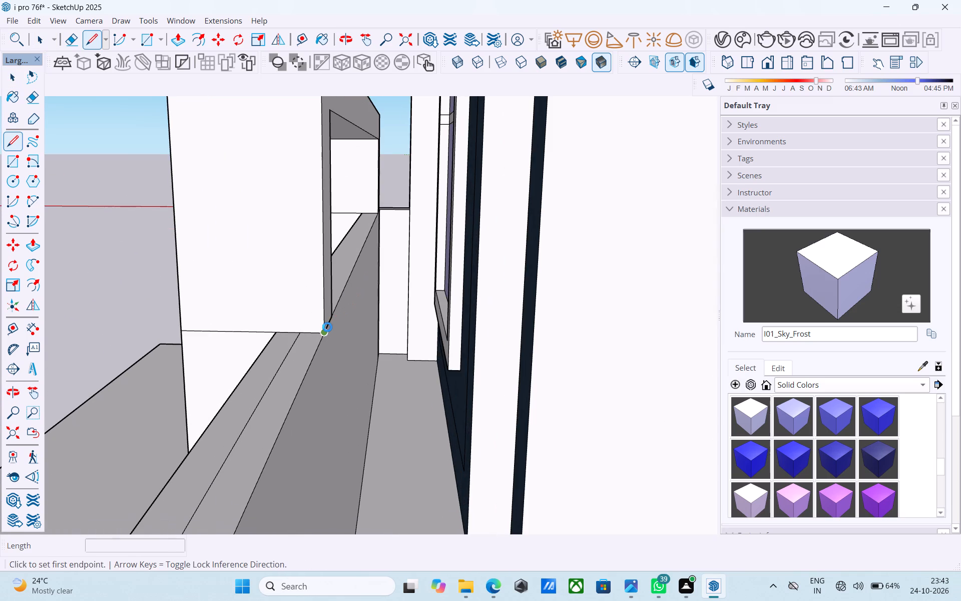
left_click(327, 327)
scroll(336, 355, "down", 3)
middle_click_drag(337, 359, 297, 108)
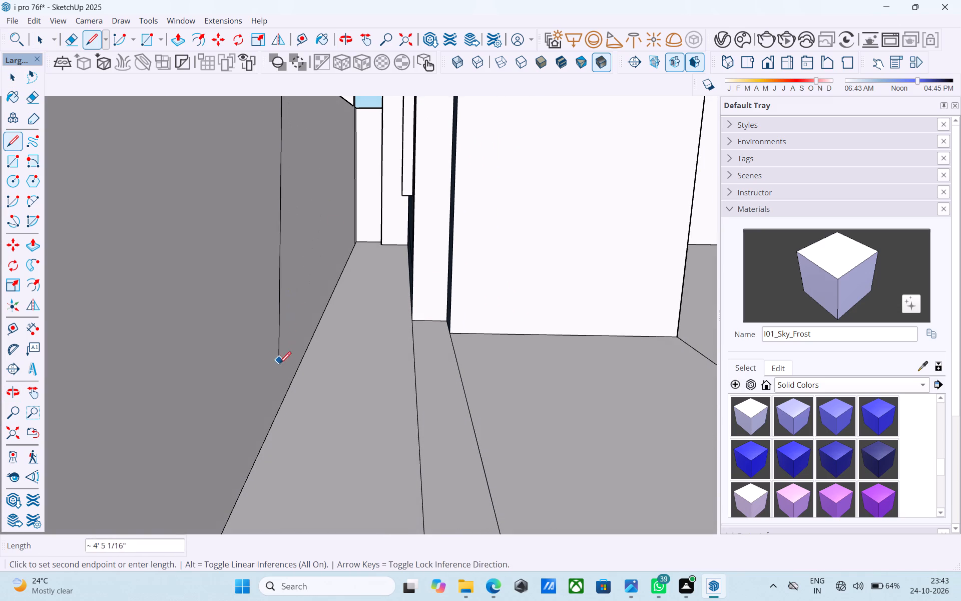
left_click(289, 389)
scroll(290, 384, "down", 4)
key("space")
Push the inner wall face between the two posts inward to the line along the middle of the wall's top.
scroll(278, 319, "up", 1)
middle_click_drag(278, 319, 345, 471)
scroll(280, 322, "down", 1)
scroll(339, 346, "down", 2)
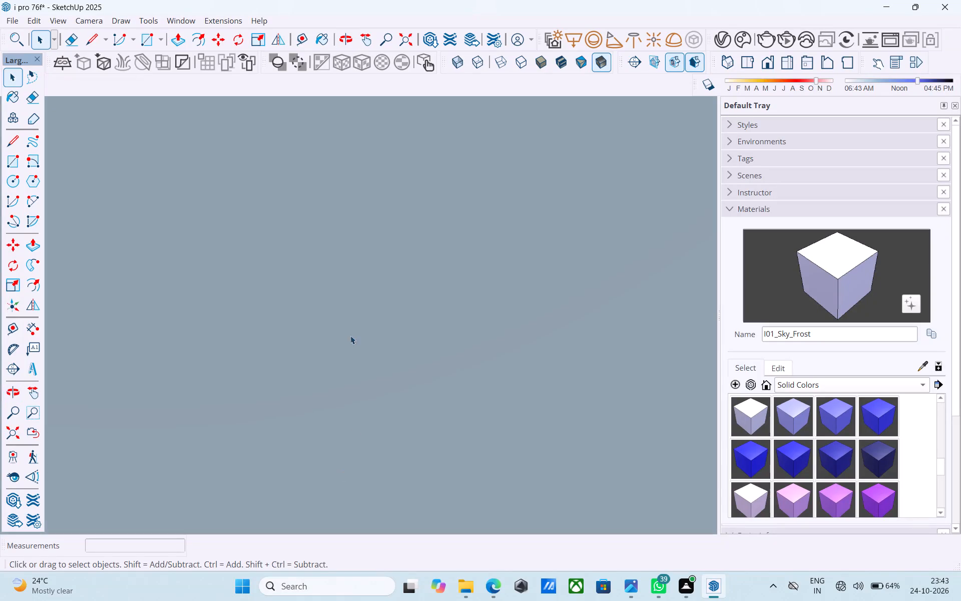
scroll(350, 336, "down", 20)
scroll(350, 336, "down", 13)
key("space")
scroll(357, 266, "up", 1)
scroll(352, 258, "down", 20)
scroll(352, 258, "down", 2)
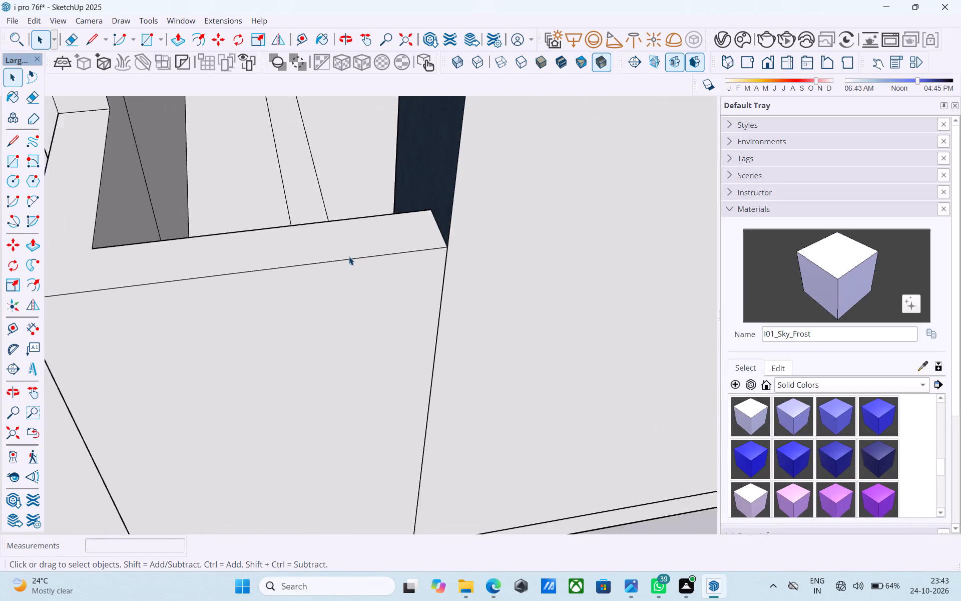
scroll(349, 256, "down", 16)
middle_click_drag(308, 213, 281, 164)
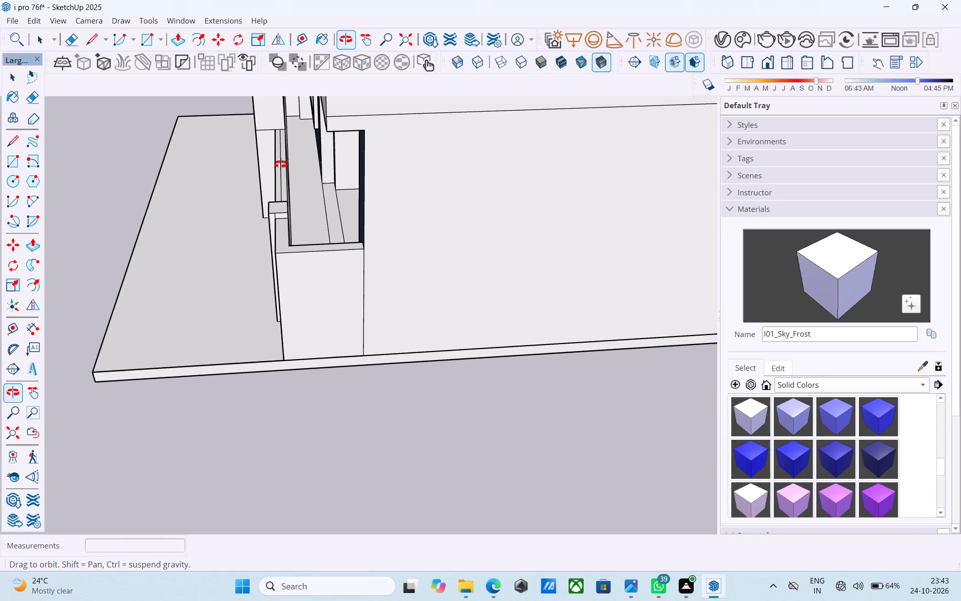
middle_click_drag(281, 164, 232, 221)
scroll(290, 245, "up", 2)
scroll(307, 284, "up", 5)
left_click(309, 287)
key("l")
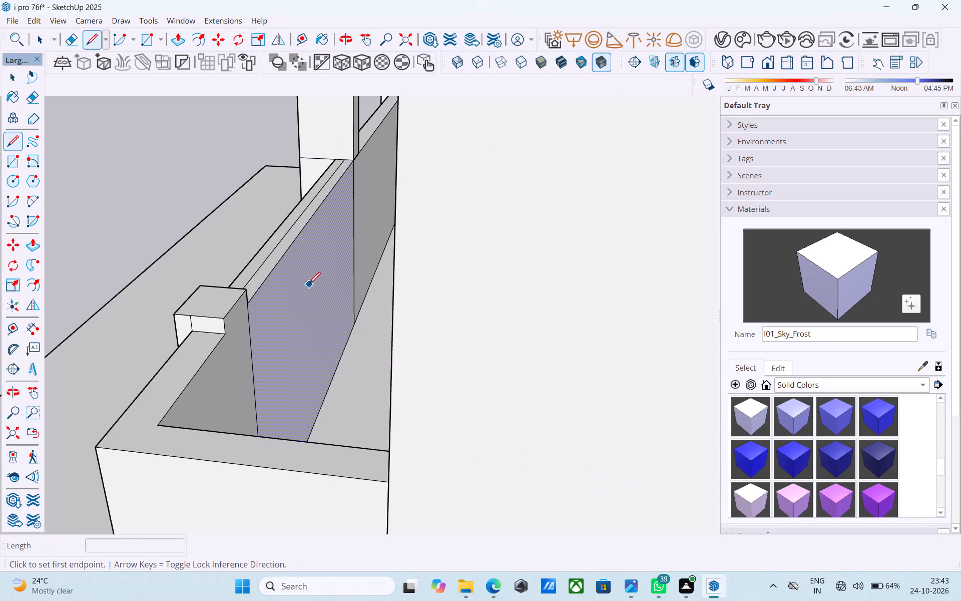
key("p")
left_click(308, 281)
left_click(280, 244)
key("space")
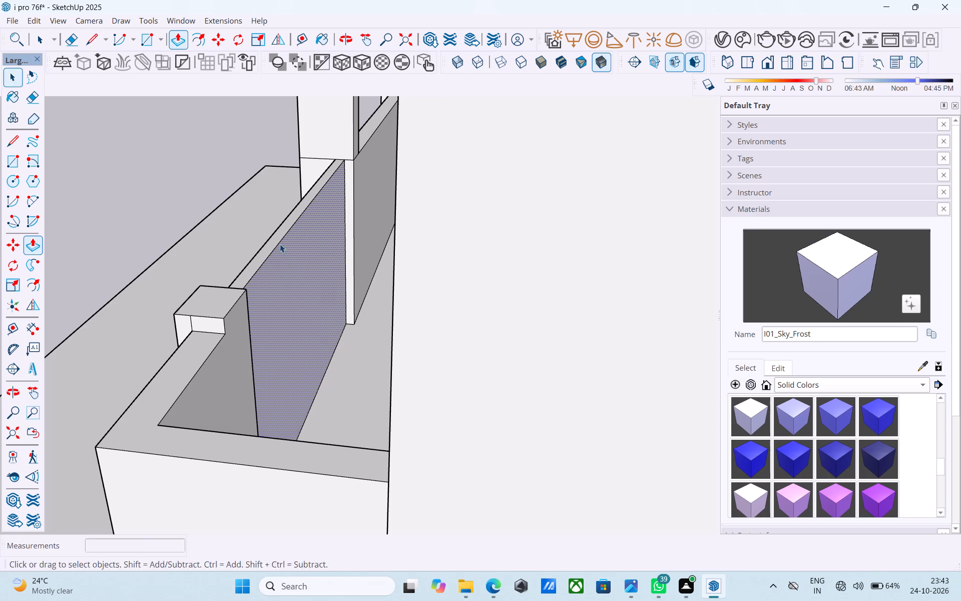
Draw a 9' line across the upper part of the wall's front face from the frame's second post to the new post.
middle_click_drag(280, 244, 603, 253)
key("space")
middle_click_drag(423, 256, 400, 246)
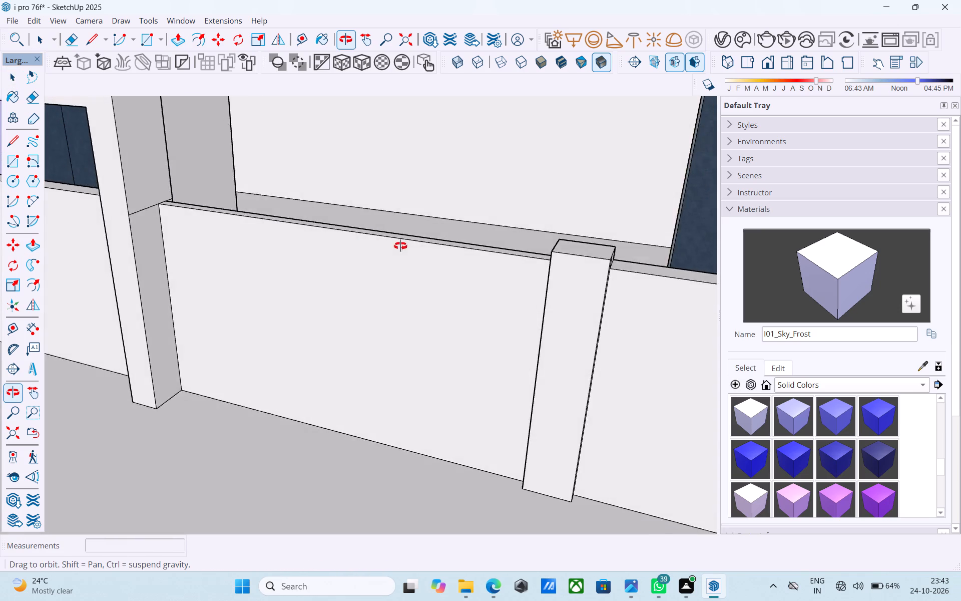
middle_click_drag(400, 246, 411, 215)
key("l")
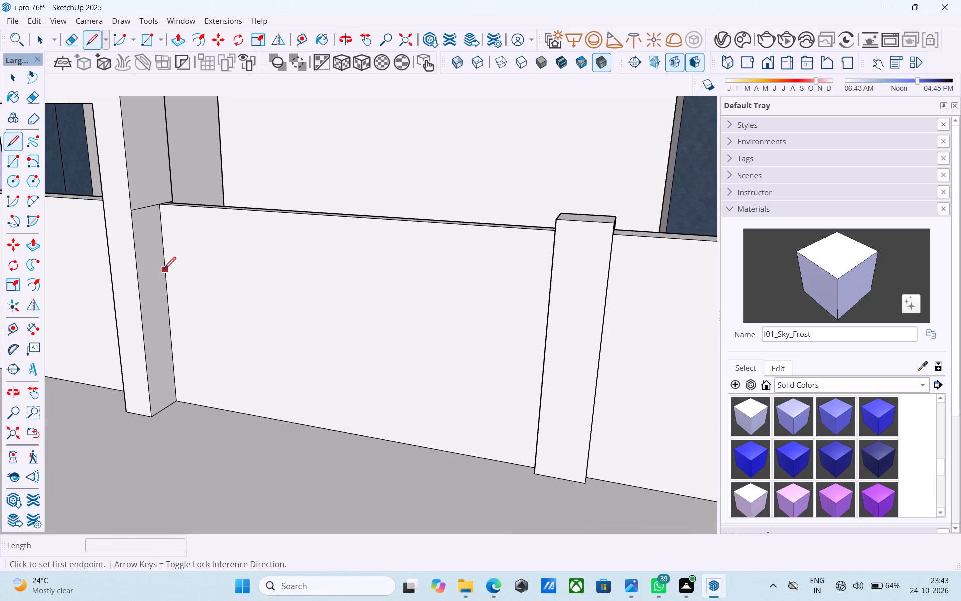
left_click(164, 269)
middle_click_drag(265, 278, 526, 247)
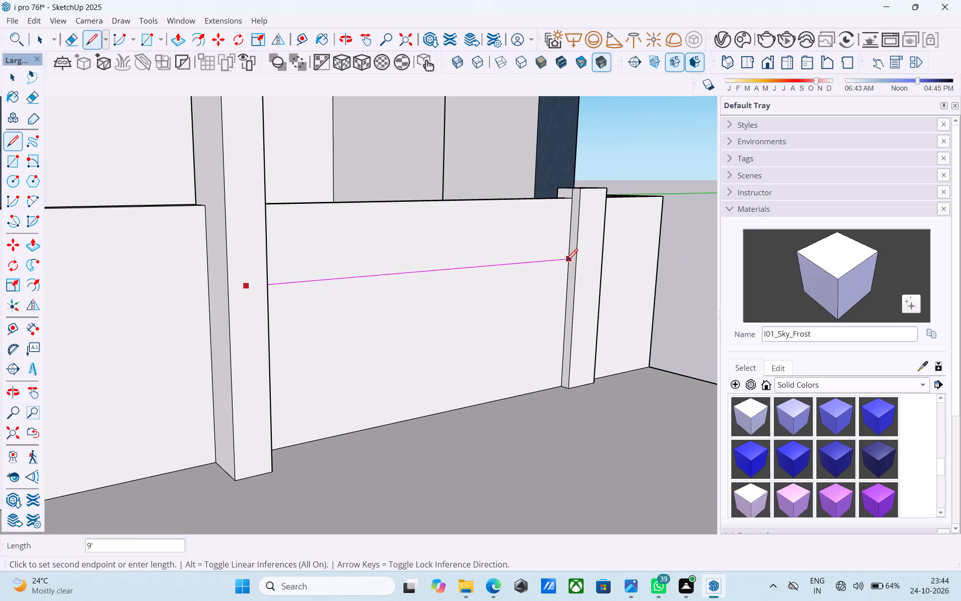
left_click(566, 262)
key("space")
Copy the 9' line 1.5' down the wall's front face.
middle_click_drag(555, 263, 163, 248)
left_click(153, 254)
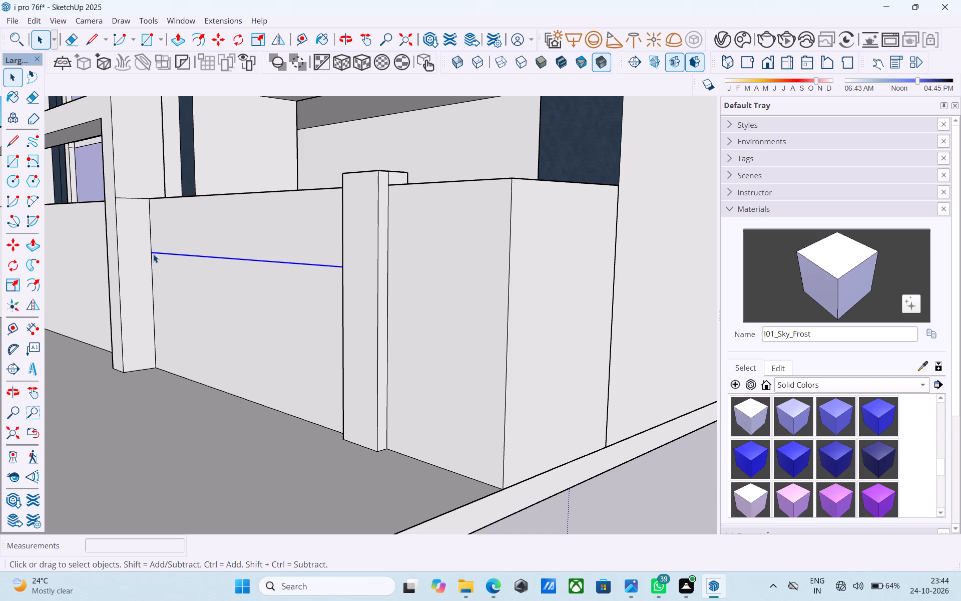
key("m")
left_click(153, 254)
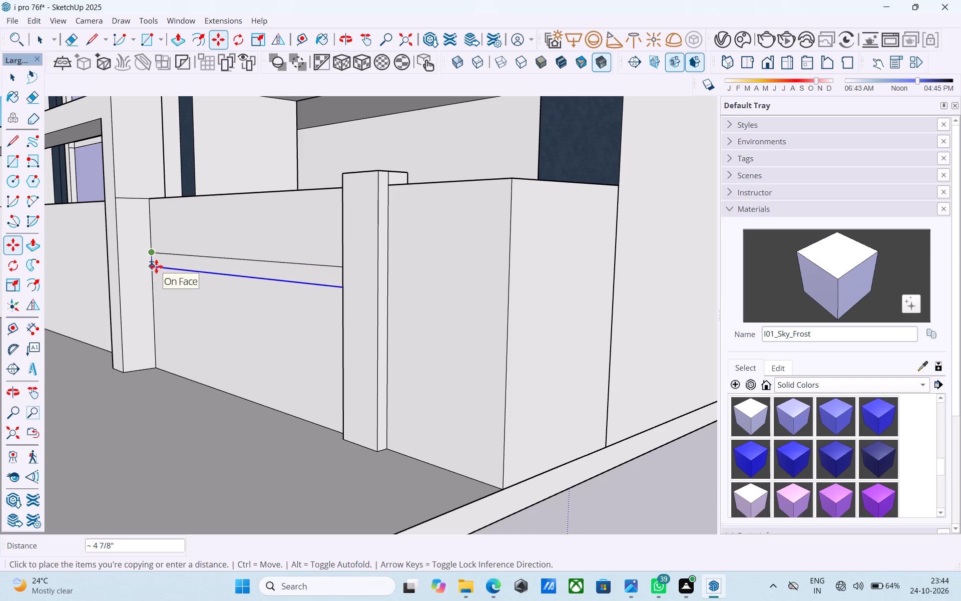
key("2")
key("apostrophe")
key("Return")
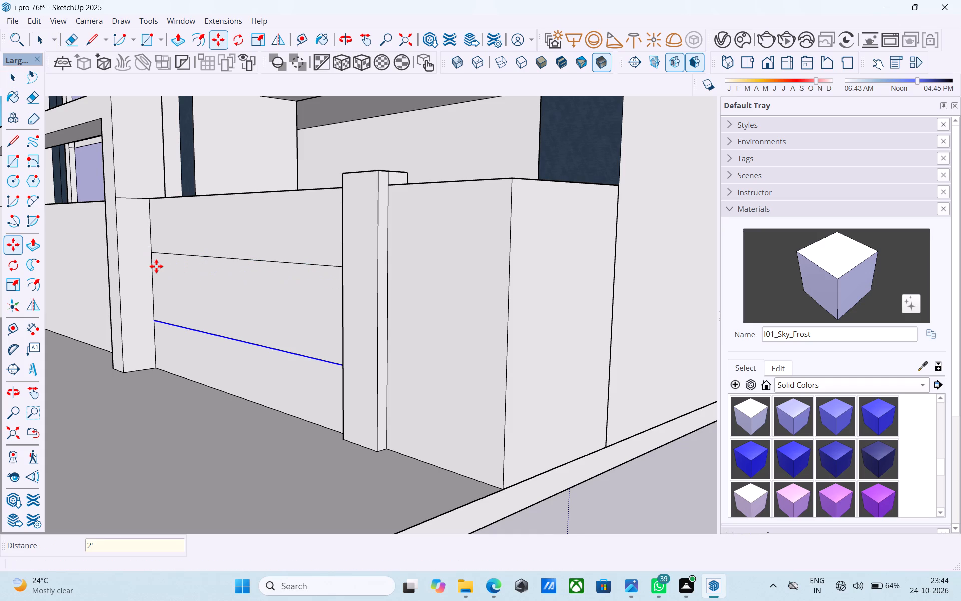
type("1.5'")
key("Return")
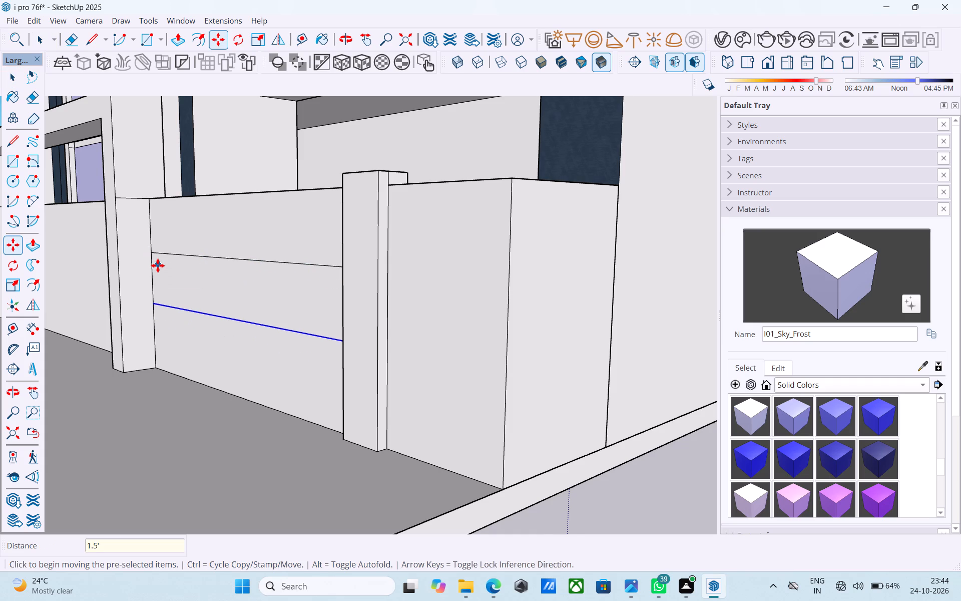
scroll(158, 265, "up", 1)
middle_click_drag(158, 265, 299, 303)
key("space")
Copy the wall's top front edge down to the upper 9' line and divide the gap into 10 equal line spacings.
scroll(307, 311, "up", 4)
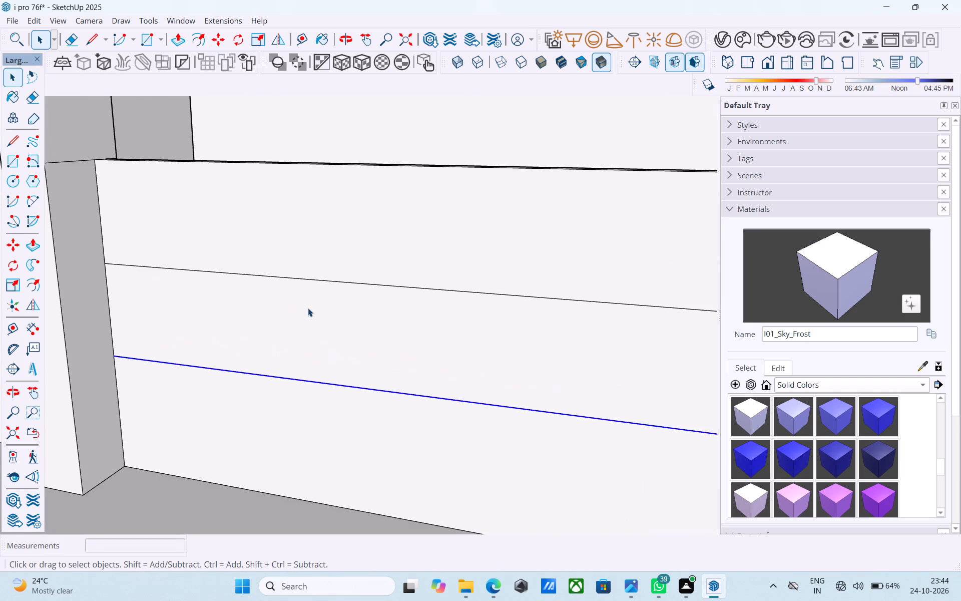
scroll(308, 308, "down", 4)
middle_click_drag(306, 308, 296, 349)
middle_click_drag(319, 274, 274, 293)
scroll(284, 269, "up", 3)
left_click(305, 219)
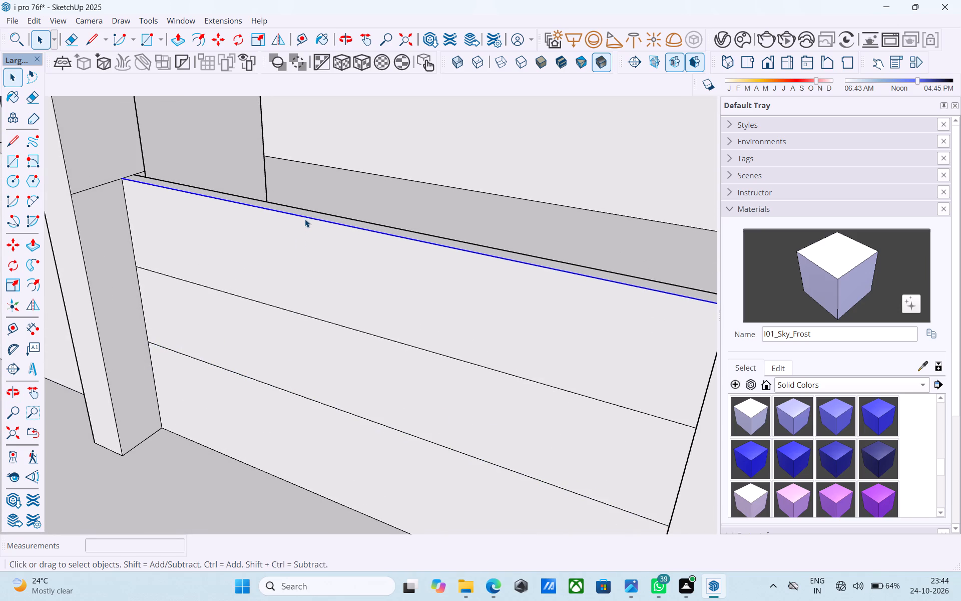
key("m")
left_click(125, 177)
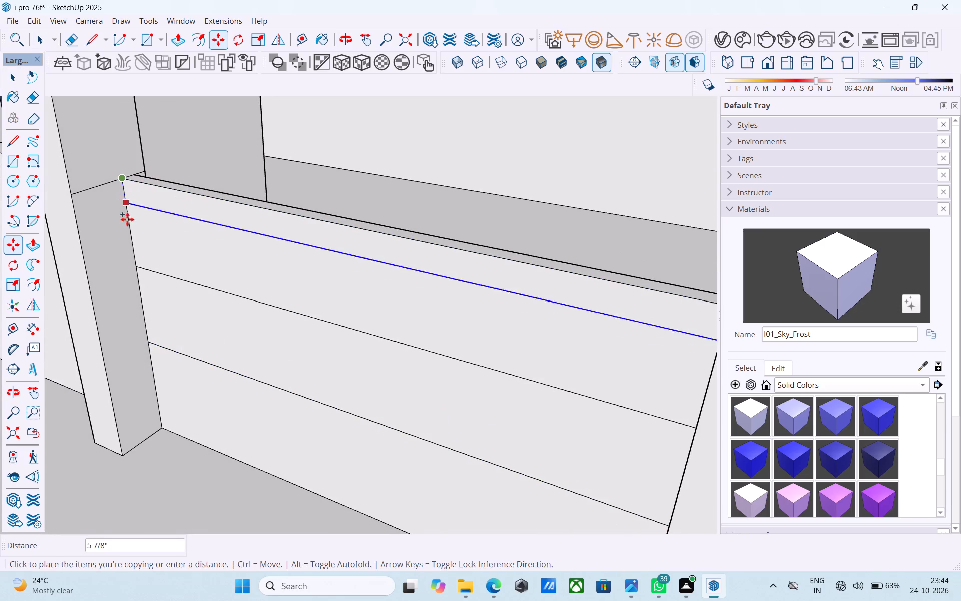
left_click(136, 265)
key("slash")
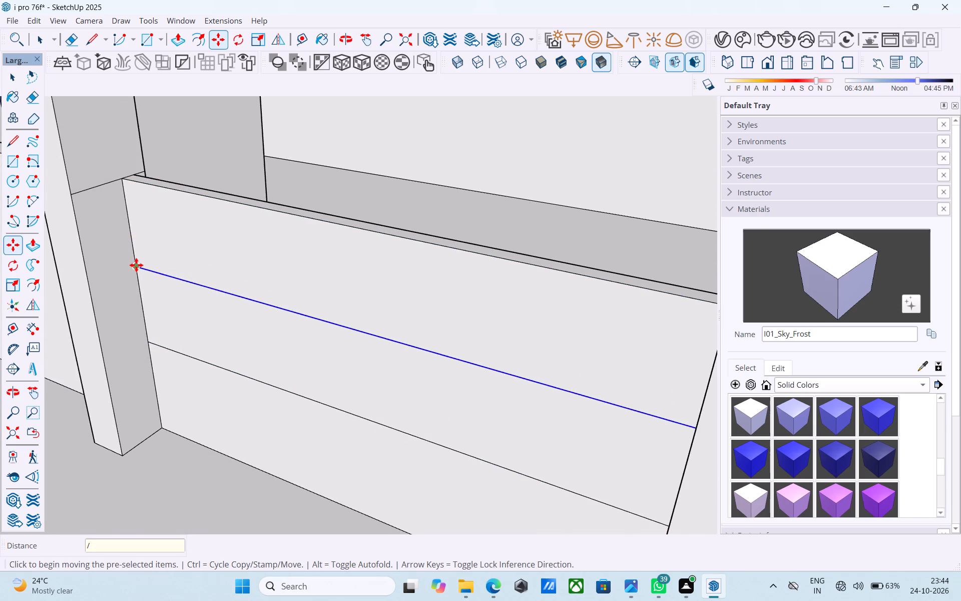
type("10")
key("Return")
key("space")
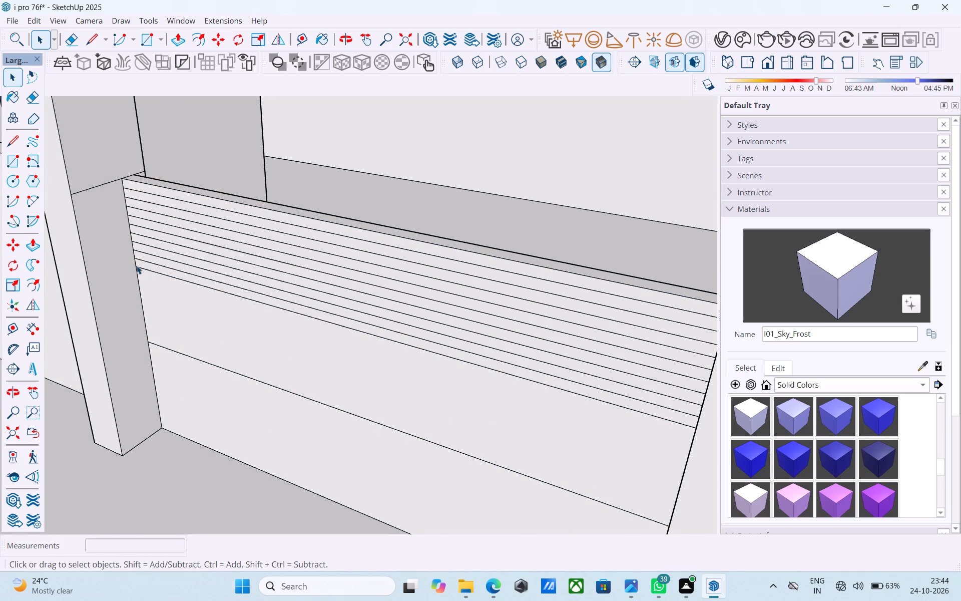
Copy the lower 9' line down to the wall's base and divide the gap into 10 equal line spacings.
left_click(170, 349)
key("m")
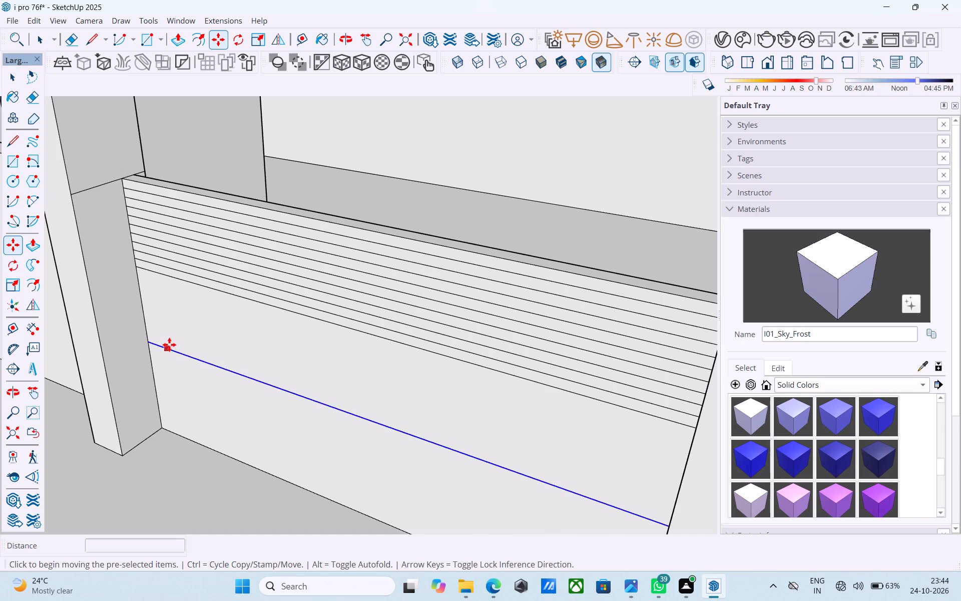
left_click(151, 343)
left_click(159, 428)
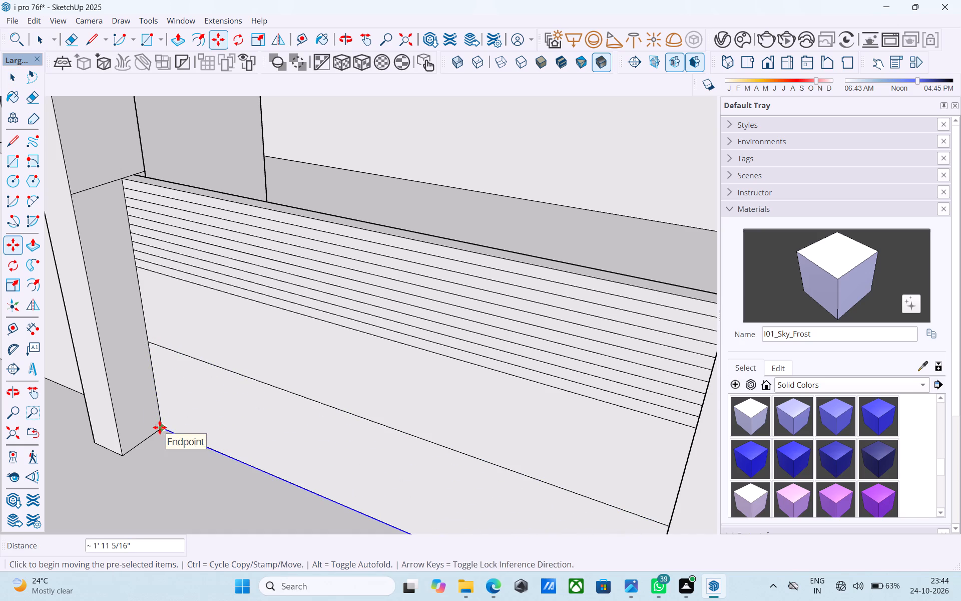
type("/10")
key("Return")
key("space")
Pull the top of the wall inside the frame up 2' 3" to the underside of the frame's top beam.
scroll(158, 426, "down", 4)
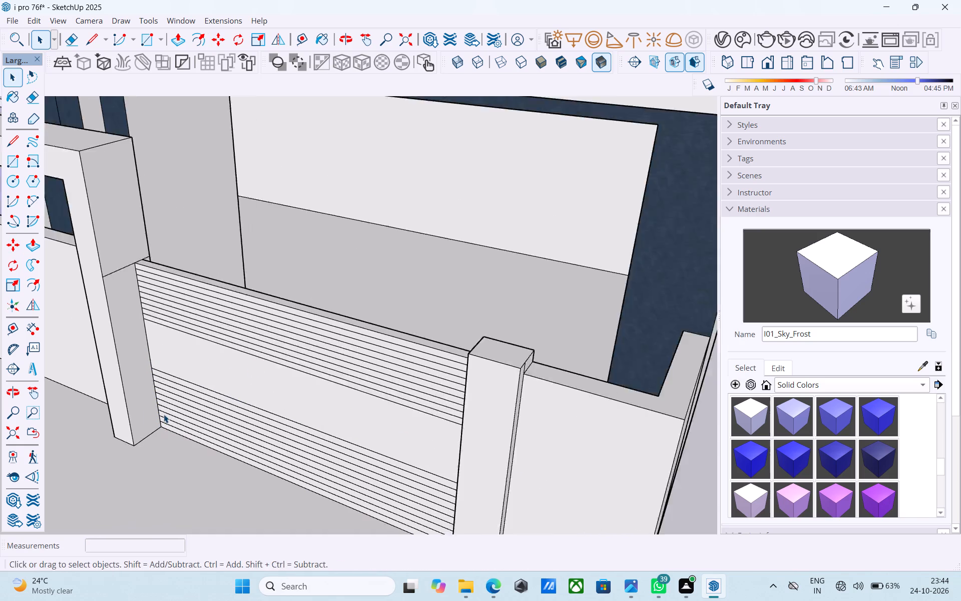
middle_click_drag(181, 401, 367, 322)
scroll(379, 312, "down", 11)
middle_click_drag(399, 296, 356, 282)
middle_click_drag(203, 291, 468, 295)
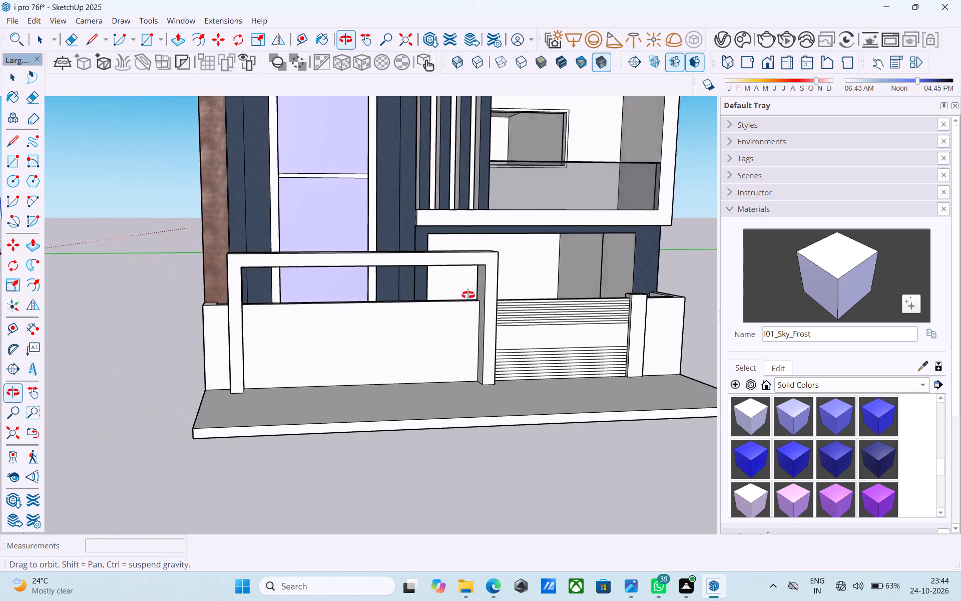
middle_click_drag(468, 295, 519, 294)
middle_click_drag(504, 303, 488, 429)
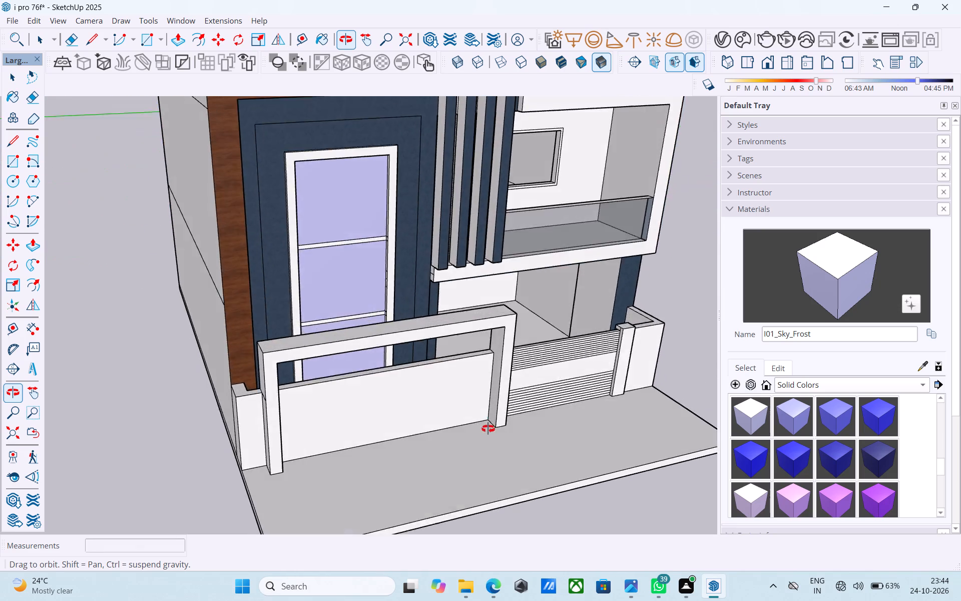
middle_click_drag(488, 429, 488, 434)
scroll(430, 394, "up", 5)
scroll(388, 357, "up", 4)
left_click(387, 357)
key("p")
left_click(386, 355)
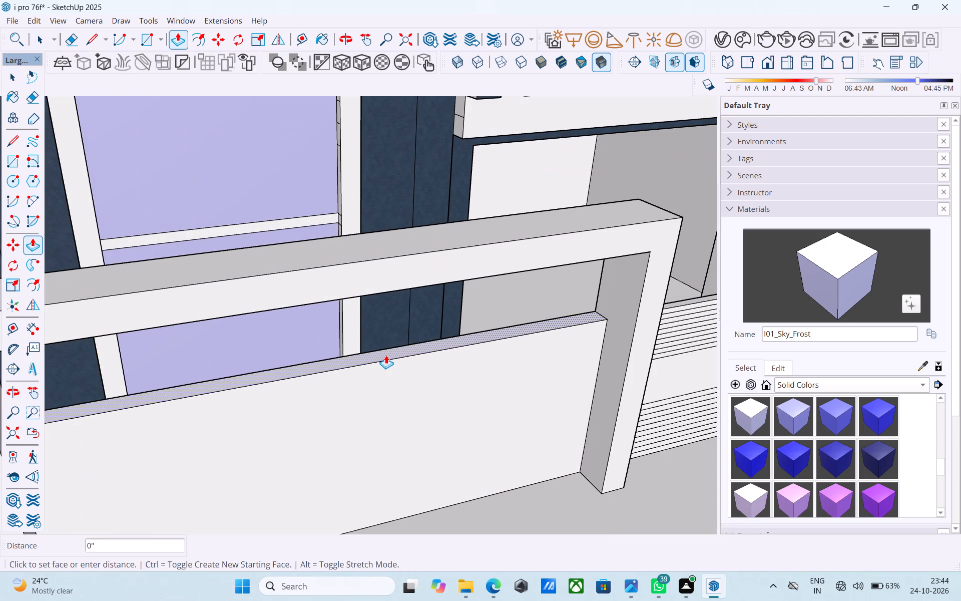
middle_click_drag(382, 349, 339, 166)
left_click(339, 169)
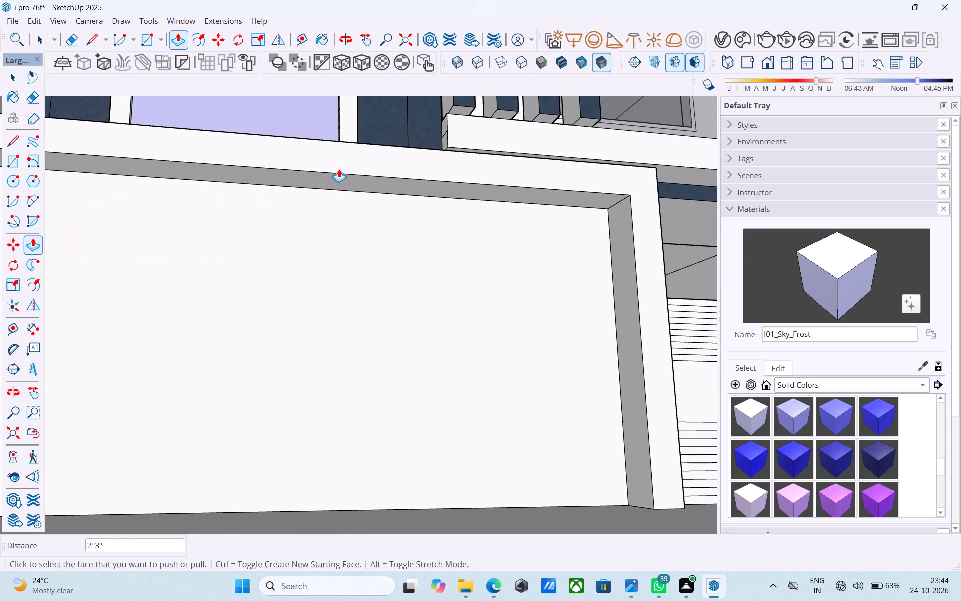
Copy the framed wall's vertical edge at the second post 4' inward across the wall's front face.
scroll(336, 172, "down", 5)
middle_click_drag(332, 208, 310, 313)
middle_click_drag(319, 310, 312, 243)
key("space")
scroll(467, 273, "up", 1)
middle_click_drag(470, 270, 505, 260)
scroll(504, 260, "up", 2)
left_click(521, 262)
left_click(525, 262)
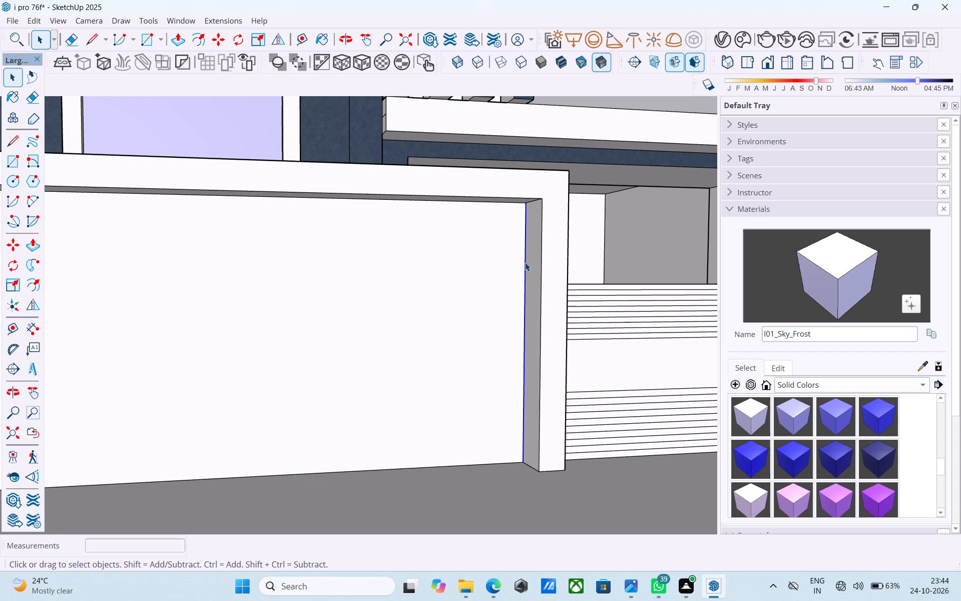
key("m")
left_click(524, 462)
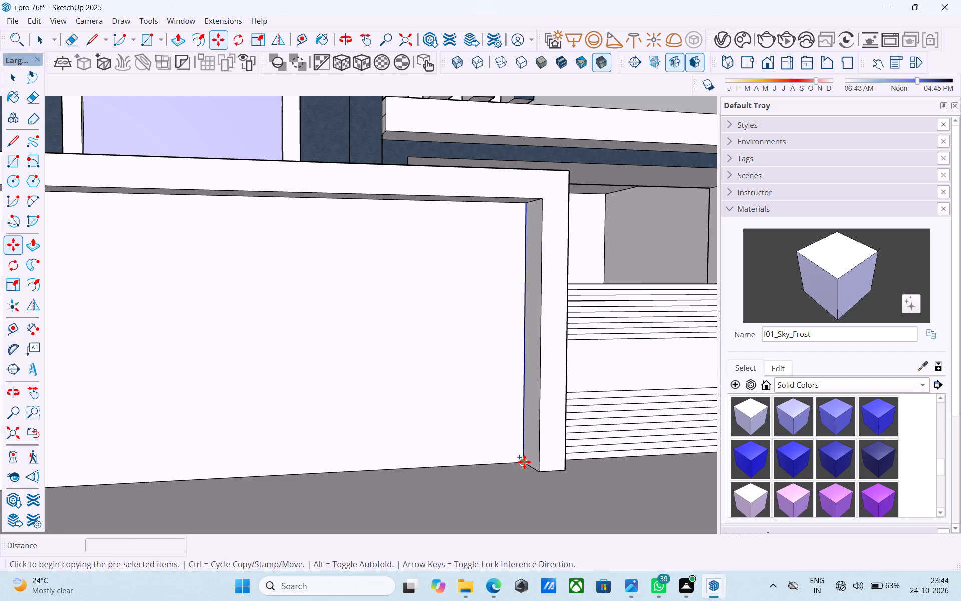
type("5'")
key("Return")
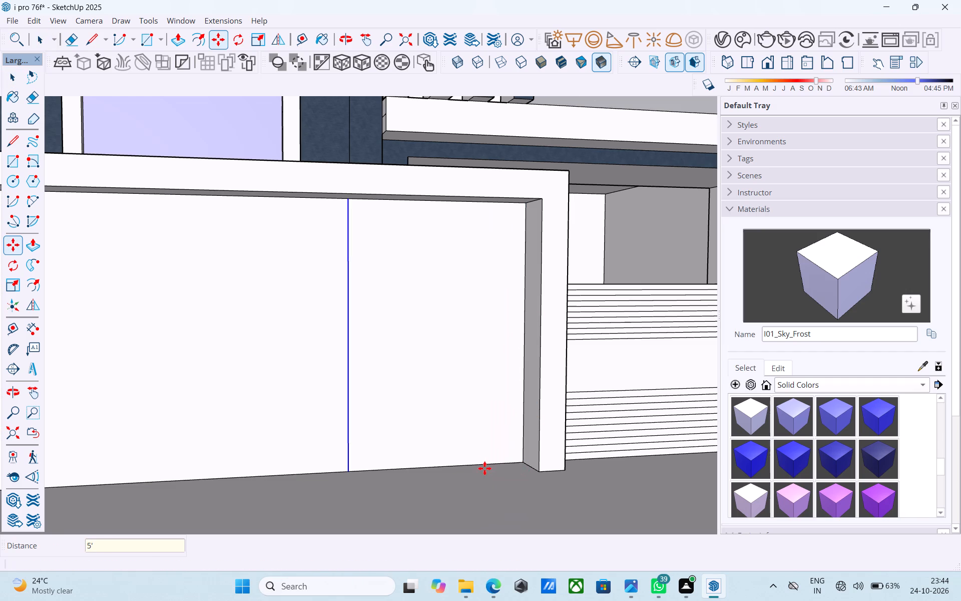
type("4'")
key("Return")
key("space")
Draw a horizontal line across the upper part of the 4' strip, from the copied vertical line to the second post.
scroll(469, 442, "down", 3)
middle_click_drag(460, 446, 455, 495)
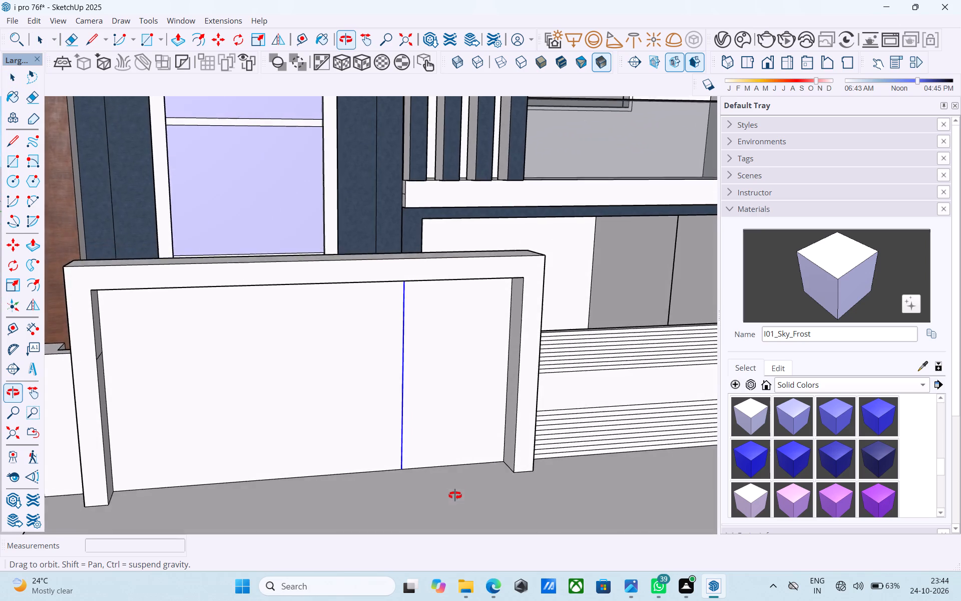
middle_click_drag(455, 495, 449, 455)
key("l")
left_click(403, 317)
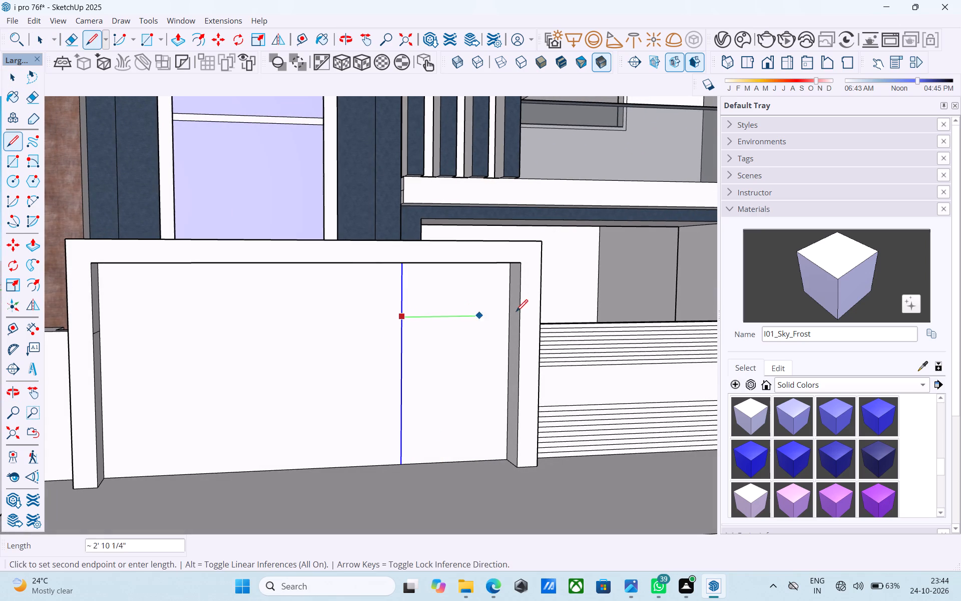
left_click(511, 313)
key("space")
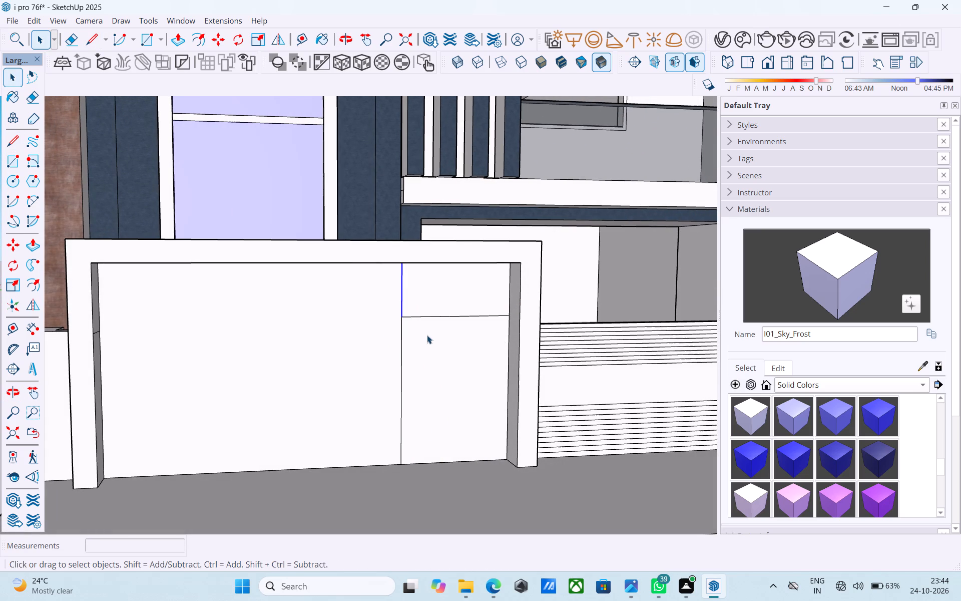
Copy the strip's horizontal line 4' down the face.
left_click(427, 317)
key("m")
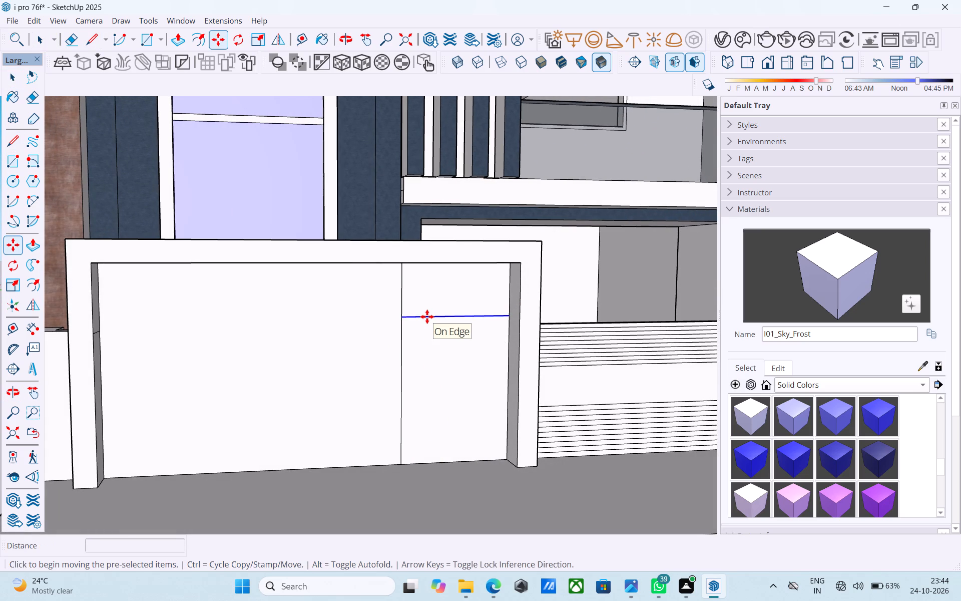
left_click(404, 318)
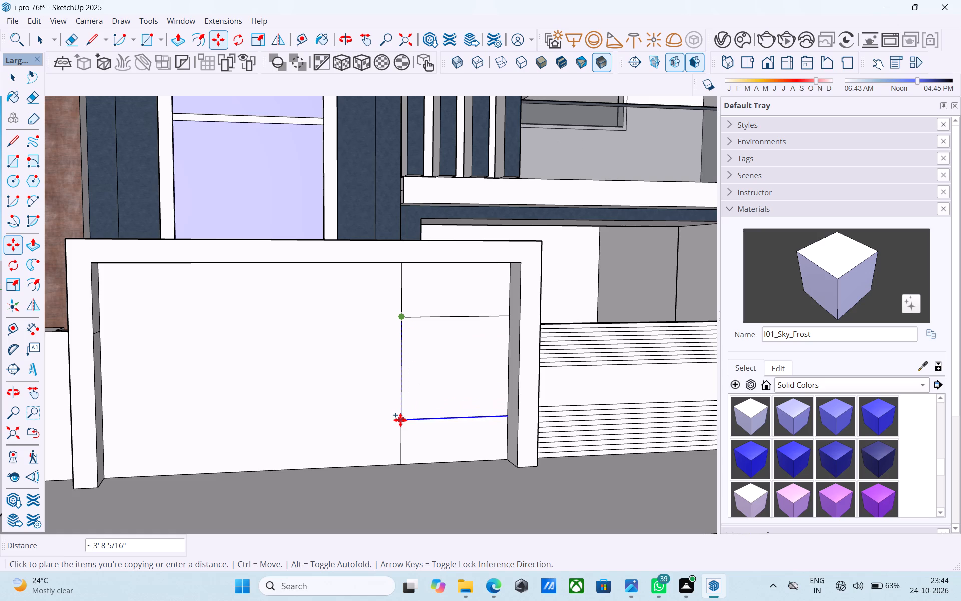
type("4'")
key("Return")
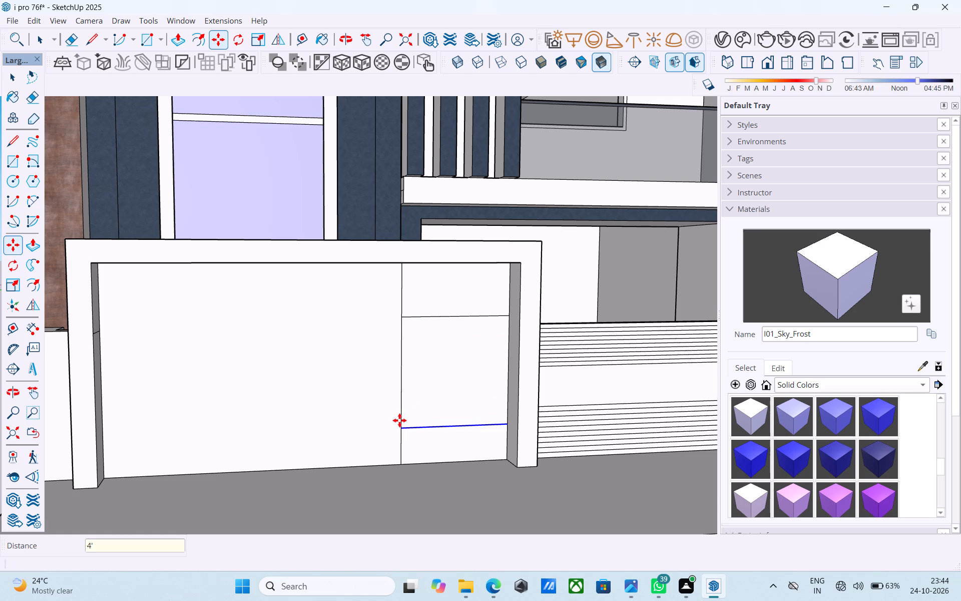
key("space")
Copy the strip's lower horizontal line down to the base and divide the gap into 6 equal line spacings.
scroll(425, 438, "up", 4)
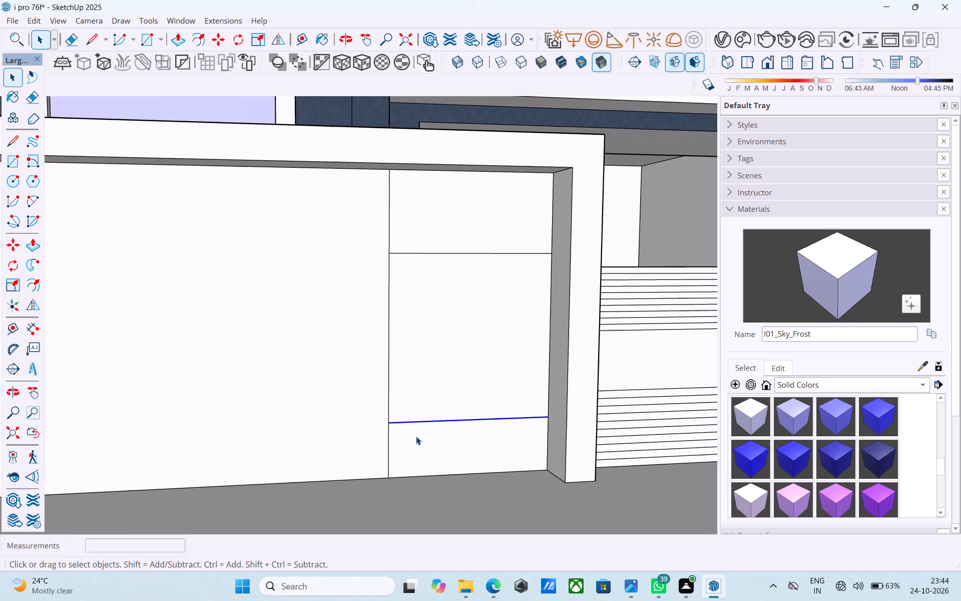
key("m")
left_click(386, 423)
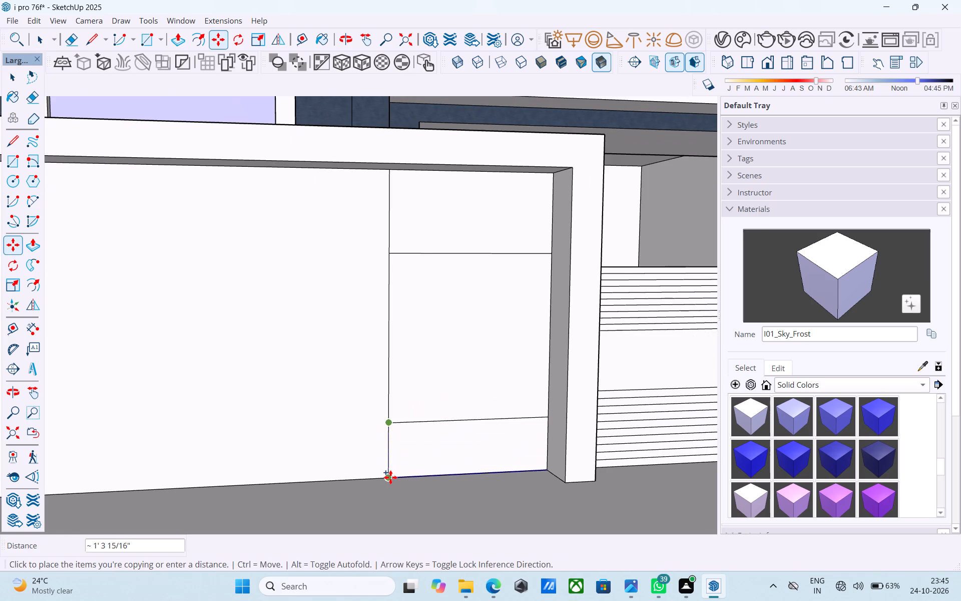
left_click(390, 477)
key("slash")
key("6")
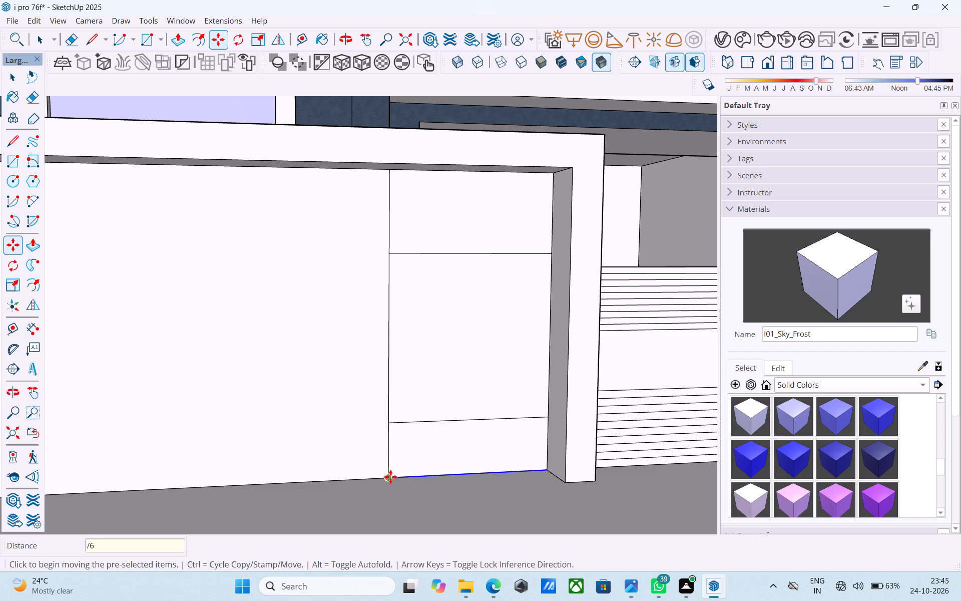
key("Return")
key("space")
Copy the strip's upper horizontal line up to the frame beam and divide the gap into 8 equal line spacings.
scroll(460, 292, "down", 2)
middle_click_drag(458, 288, 477, 394, "shift")
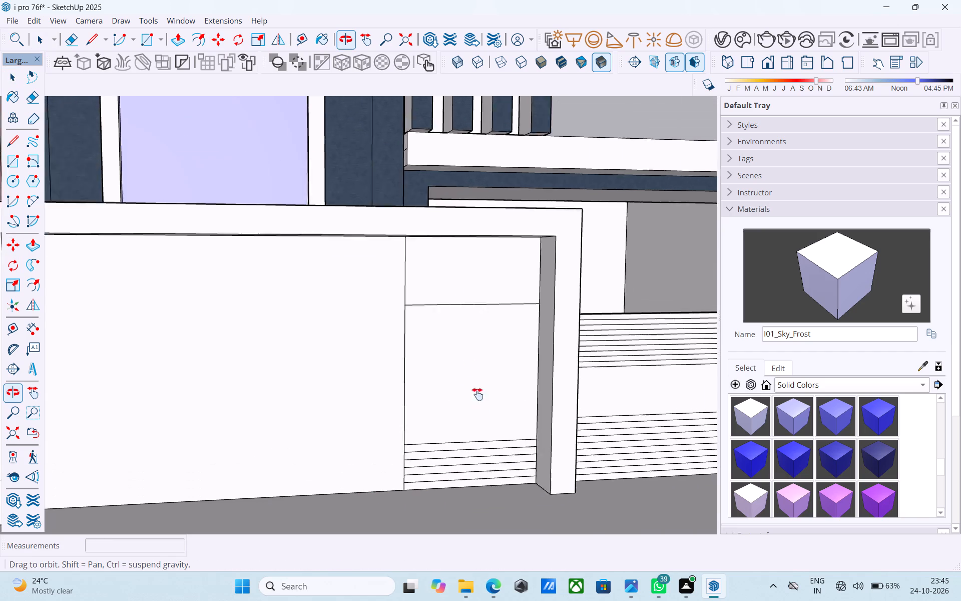
middle_click_drag(477, 394, 479, 402, "shift")
scroll(456, 379, "up", 3)
left_click(456, 377)
key("m")
middle_click_drag(447, 375, 445, 372)
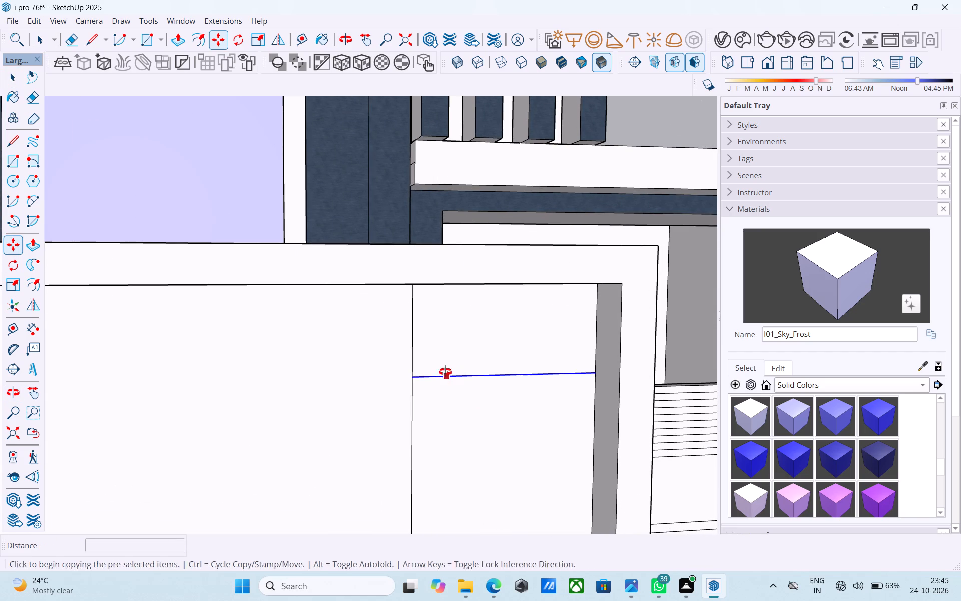
middle_click_drag(445, 372, 437, 306)
left_click(411, 351)
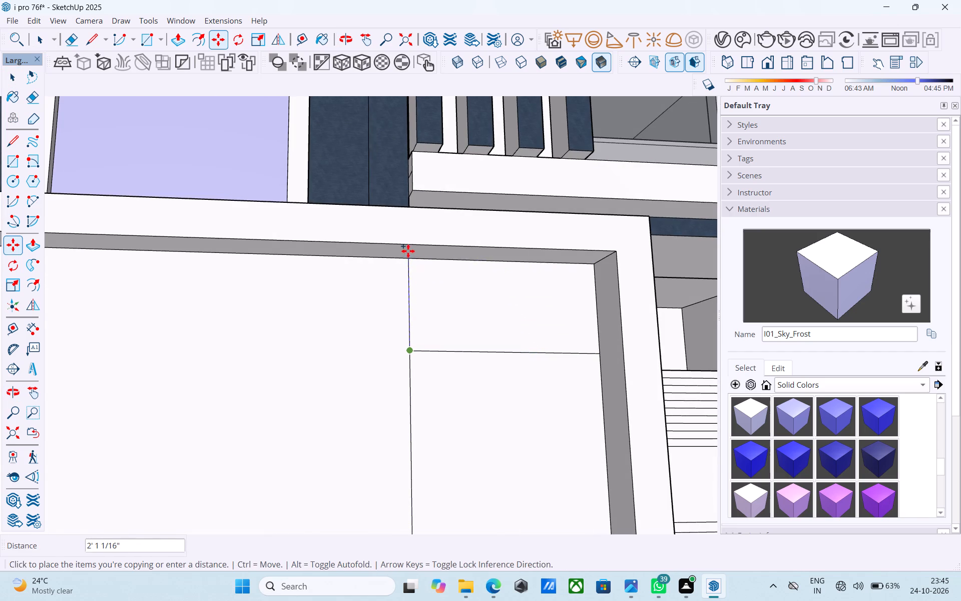
left_click(408, 257)
type("/8")
key("Return")
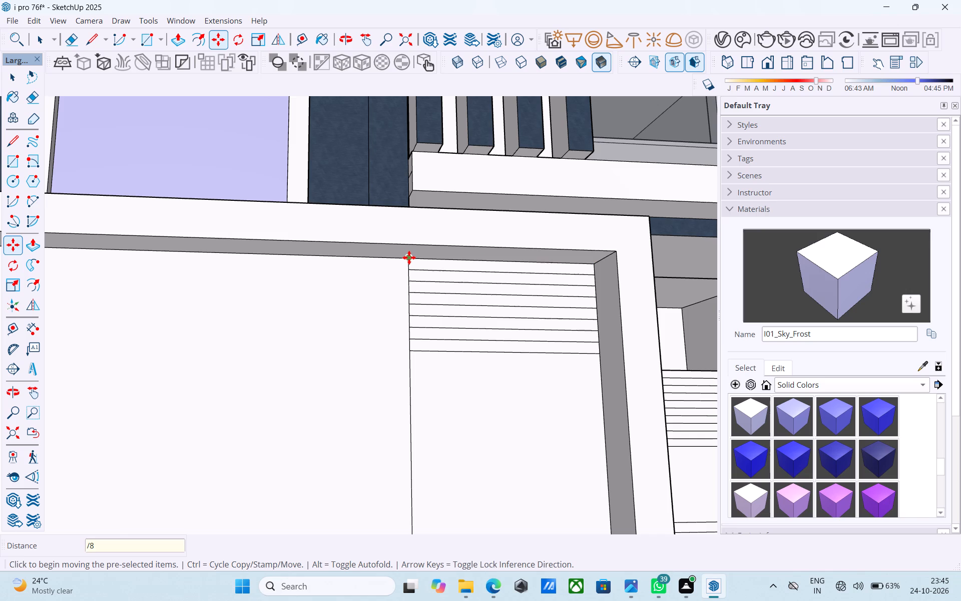
key("space")
Draw a 6' line along the framed wall's top edge, from the strip's vertical line toward the first post.
scroll(409, 257, "down", 7)
middle_click_drag(406, 255, 414, 331)
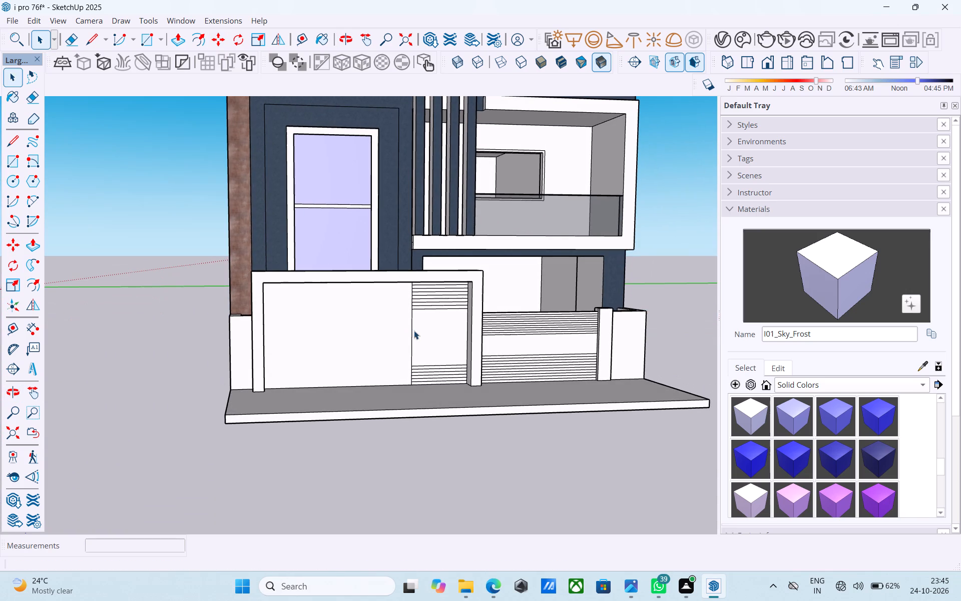
left_click(411, 331)
key("n")
scroll(411, 331, "up", 5)
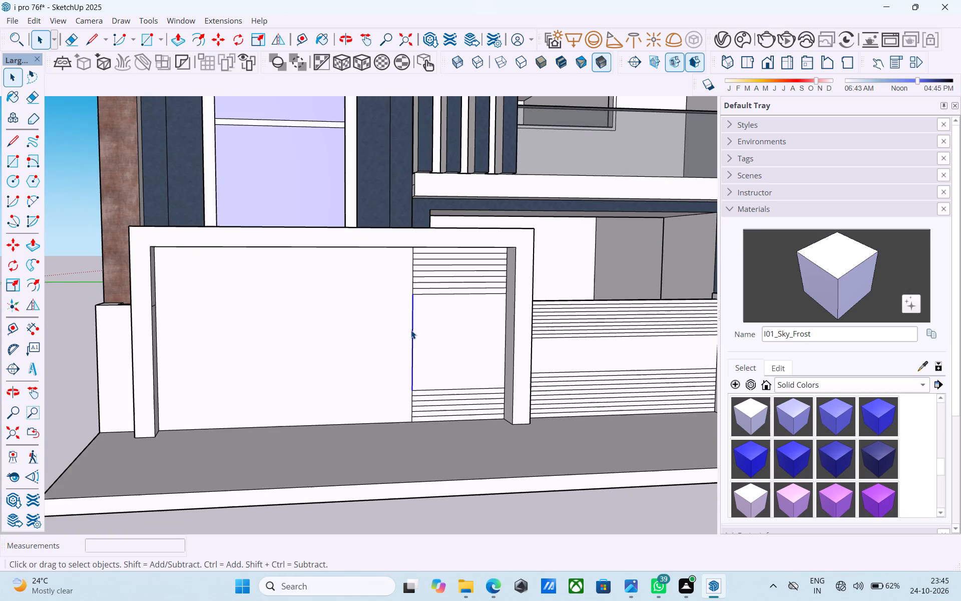
middle_click_drag(407, 317, 413, 245)
key("space")
scroll(413, 244, "up", 3)
key("l")
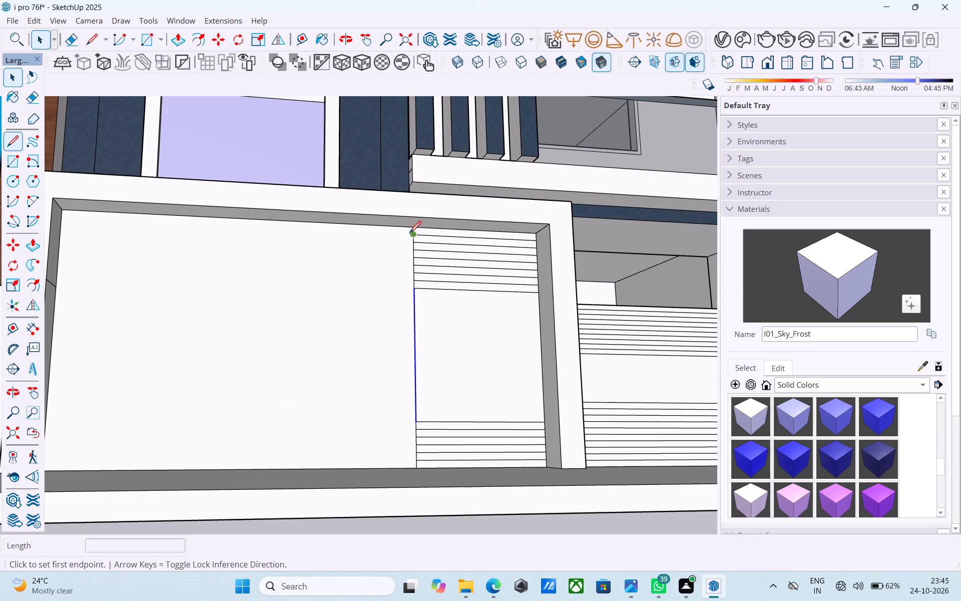
left_click(408, 228)
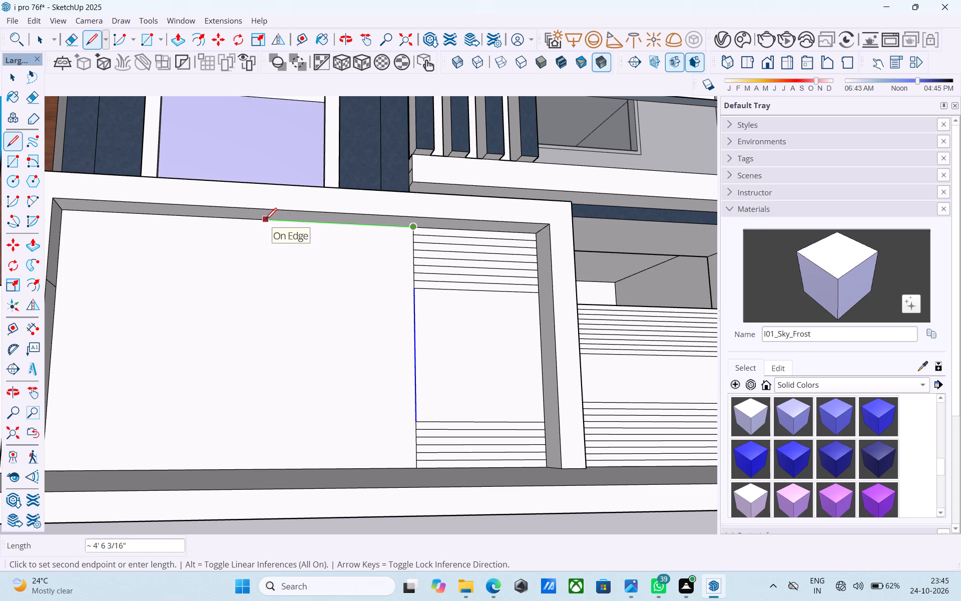
type("6'")
key("Return")
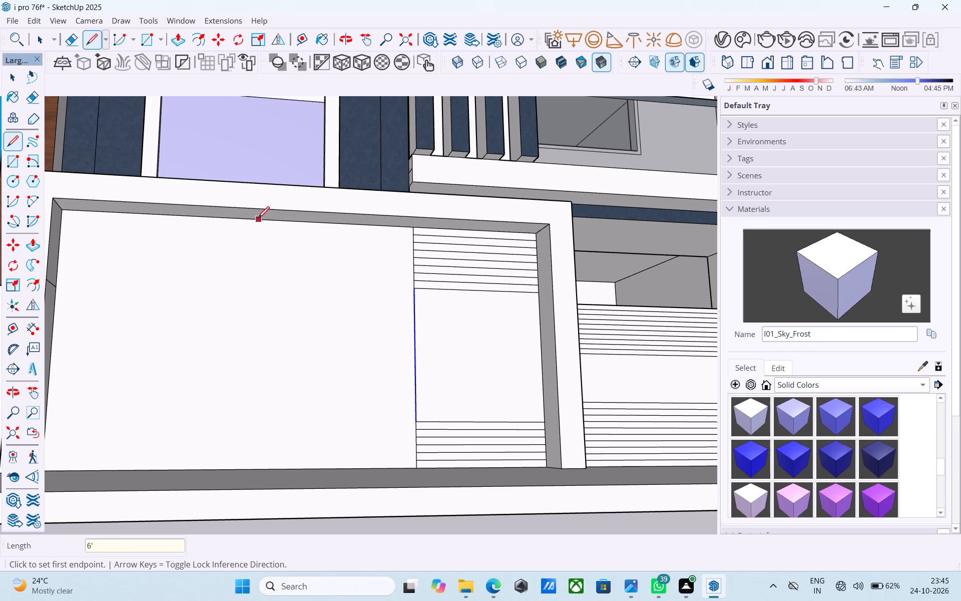
Draw a vertical line down the framed wall's face from the end of the 6' top-edge line to the base.
left_click(215, 220)
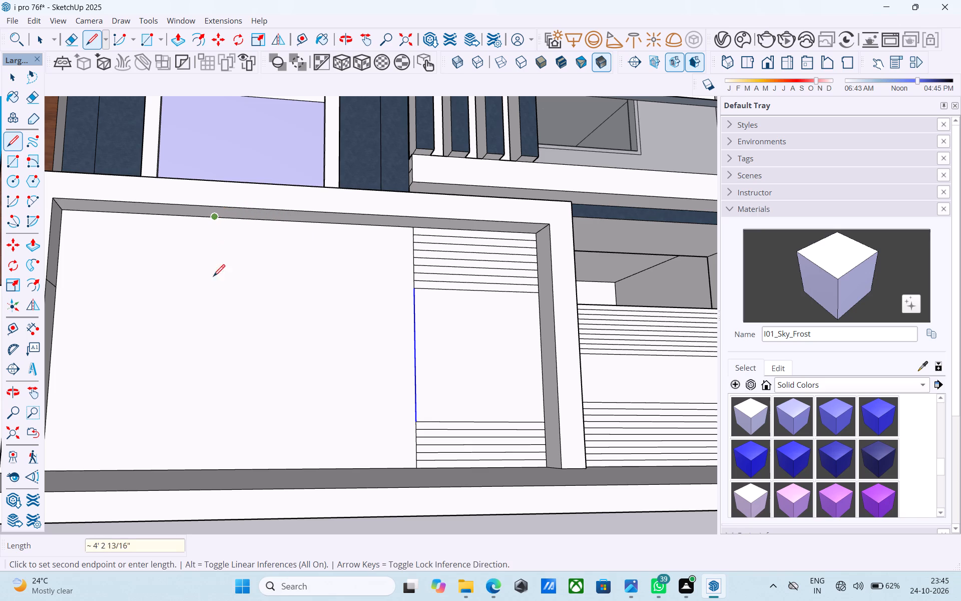
middle_click_drag(212, 451, 211, 516)
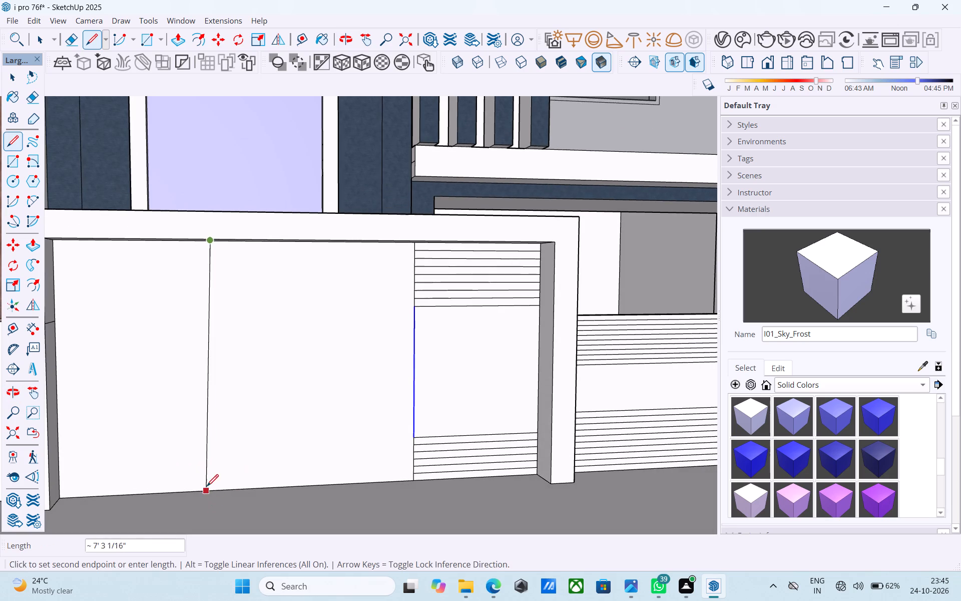
left_click(210, 495)
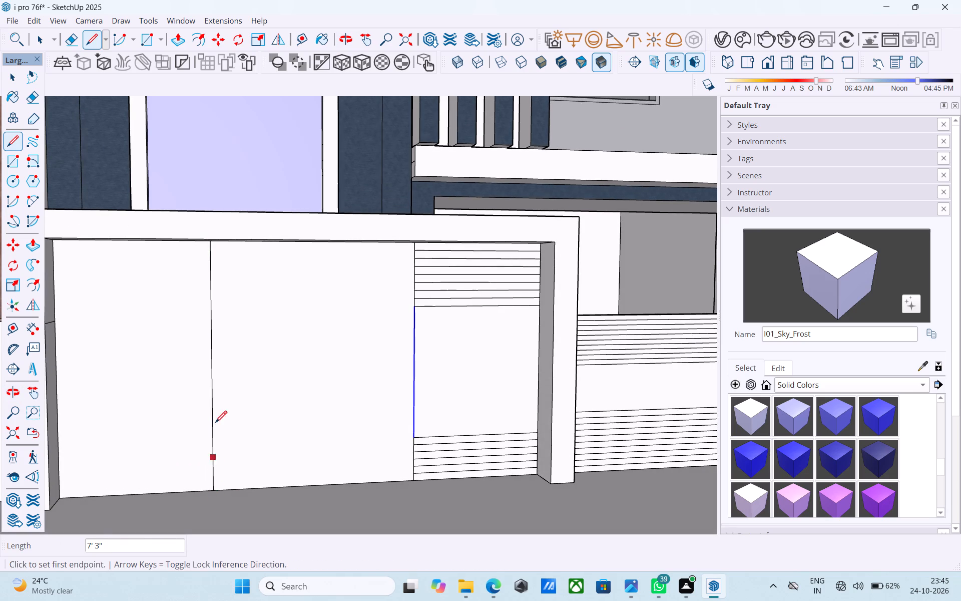
Copy the new vertical line 1' toward the strip of horizontal lines.
key("space")
left_click(214, 399)
key("m")
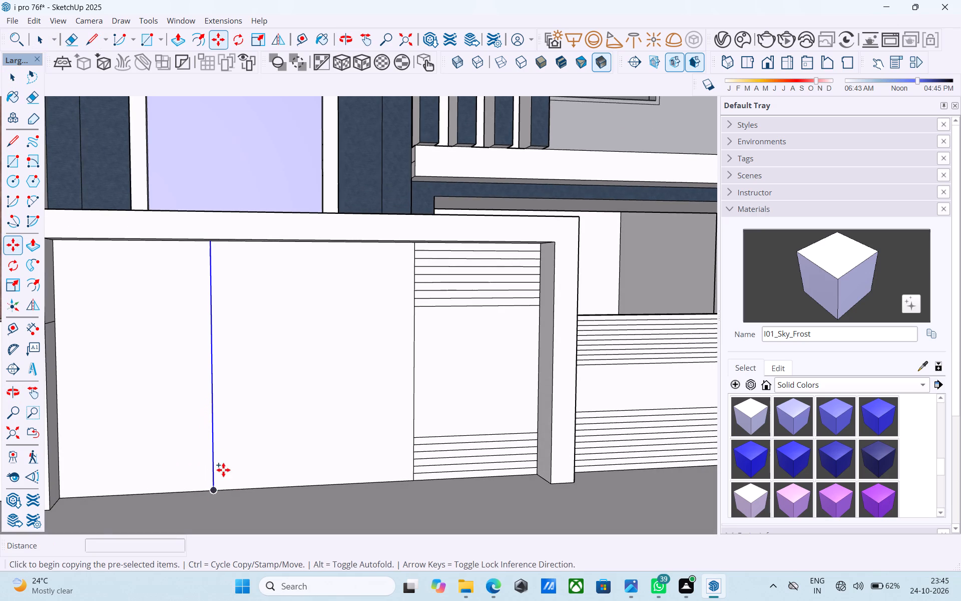
left_click(216, 483)
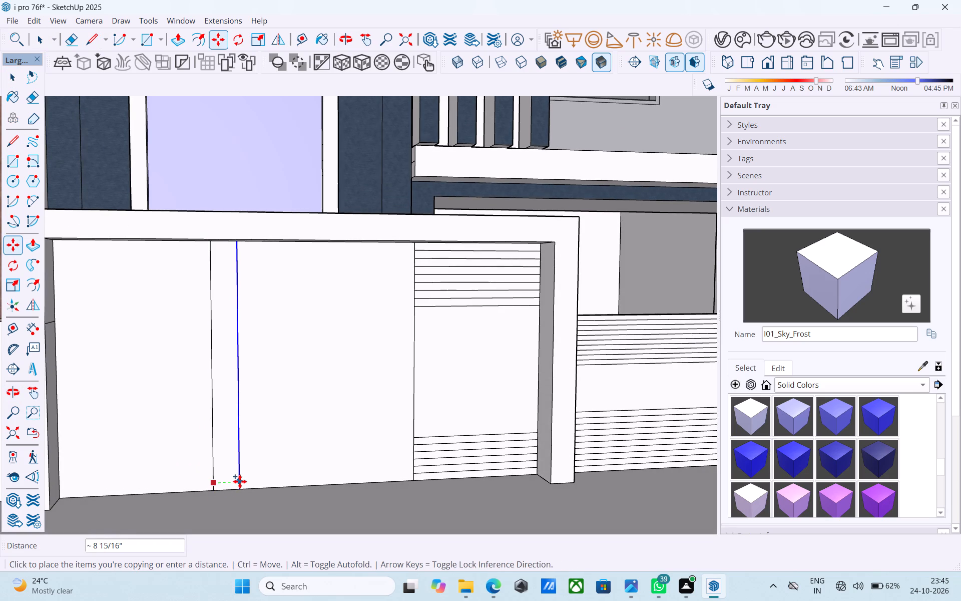
type("2'")
key("Return")
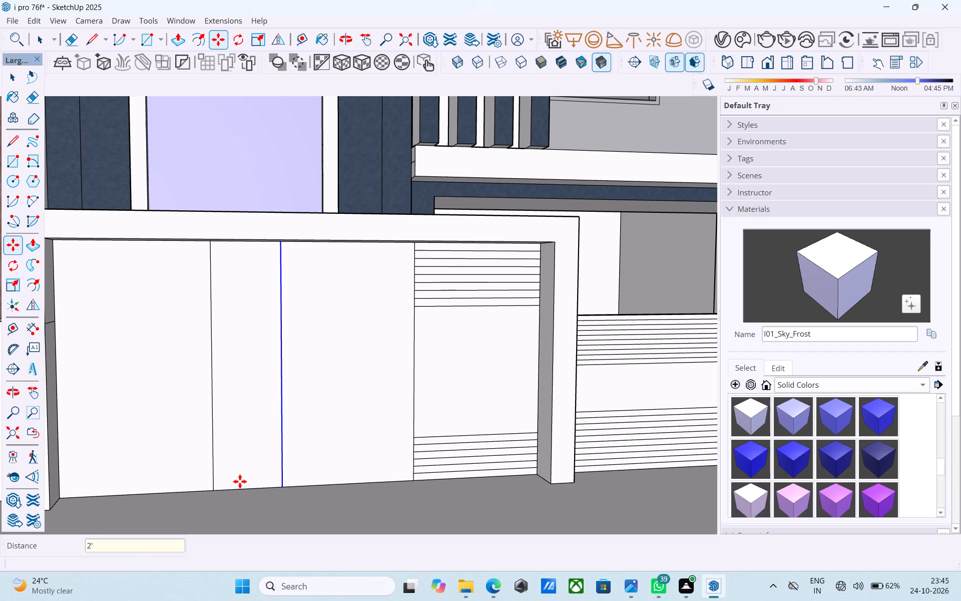
type("1'")
key("Return")
key("space")
Copy the original vertical line to the frame's first post and divide the gap into 8 equal line spacings.
scroll(239, 481, "down", 5)
middle_click_drag(239, 482, 290, 331, "shift")
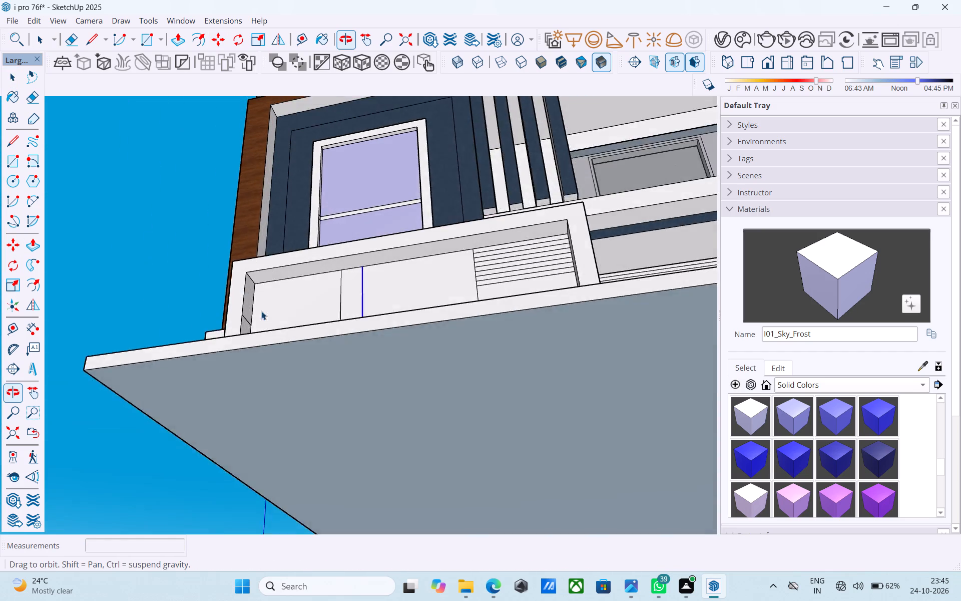
scroll(225, 269, "up", 5)
left_click(380, 305)
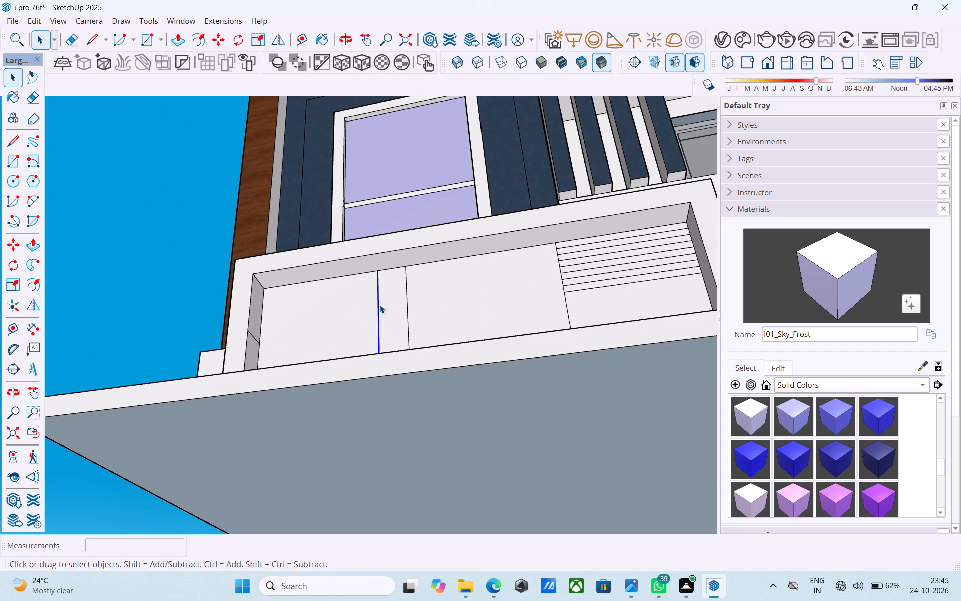
key("m")
left_click(375, 276)
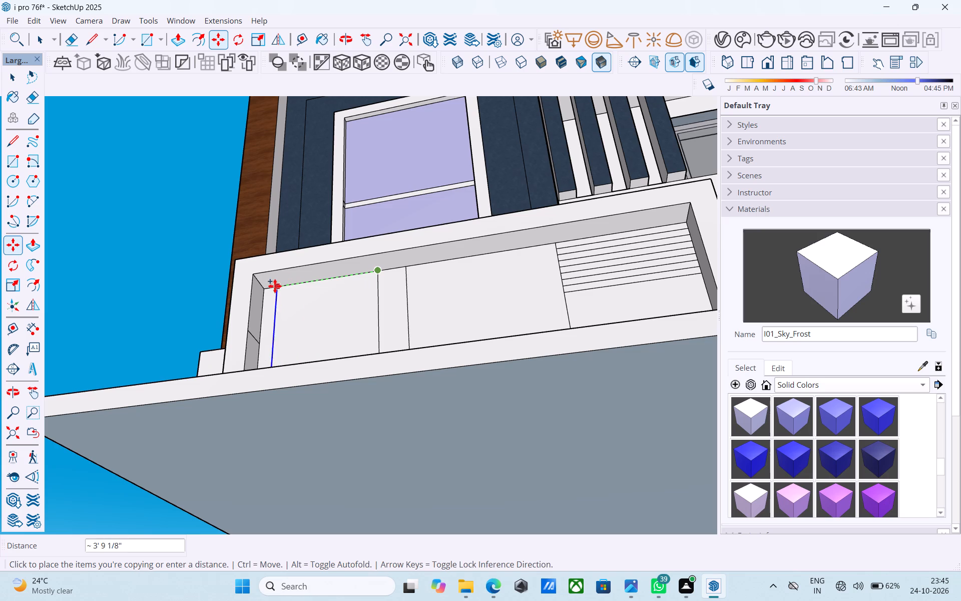
left_click(266, 287)
type("/8")
key("Return")
key("space")
Push four alternate vertical strips 6" through the framed wall to leave upright slats beside the first post.
scroll(266, 287, "down", 9)
middle_click_drag(266, 291, 293, 401)
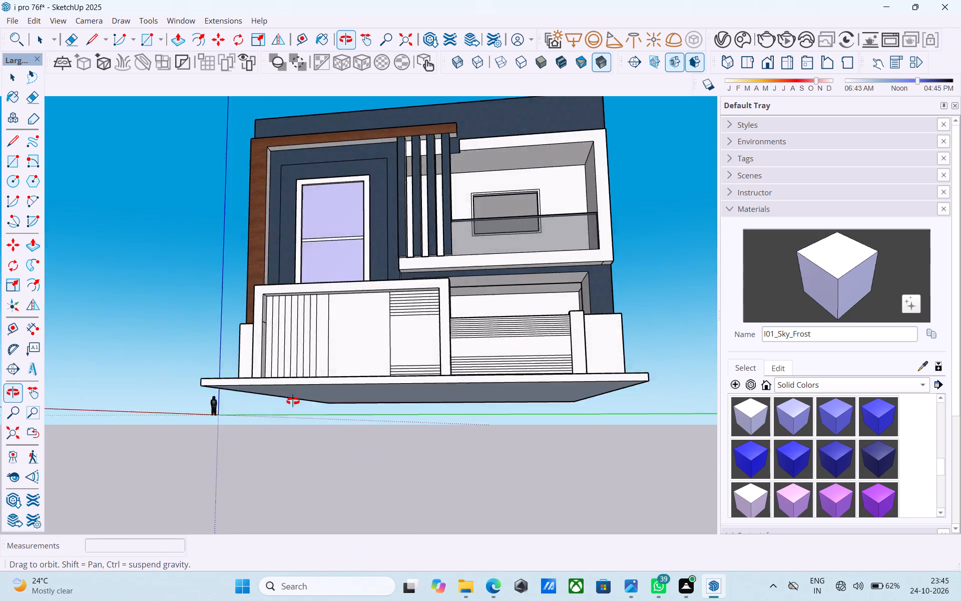
middle_click_drag(293, 401, 340, 485)
scroll(319, 407, "up", 9)
left_click(246, 334)
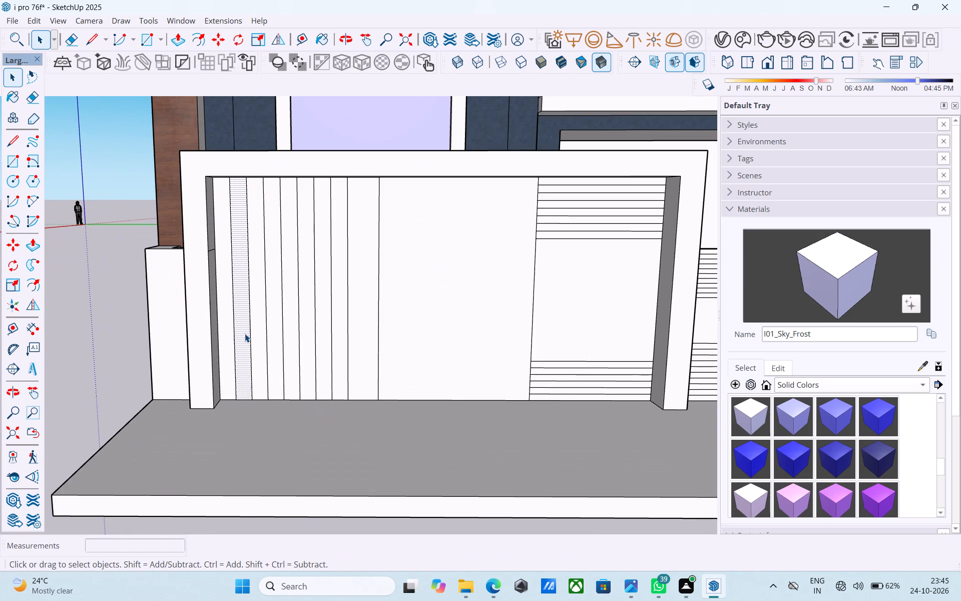
scroll(245, 334, "up", 4)
key("p")
left_click(245, 333)
scroll(245, 333, "up", 4)
left_click(242, 297)
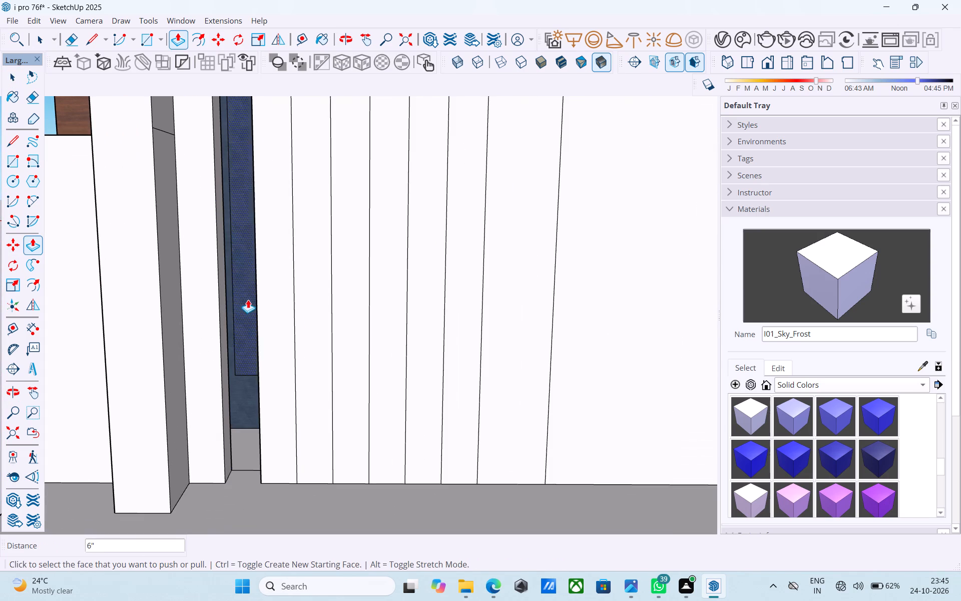
double_click(306, 313)
double_click(393, 314)
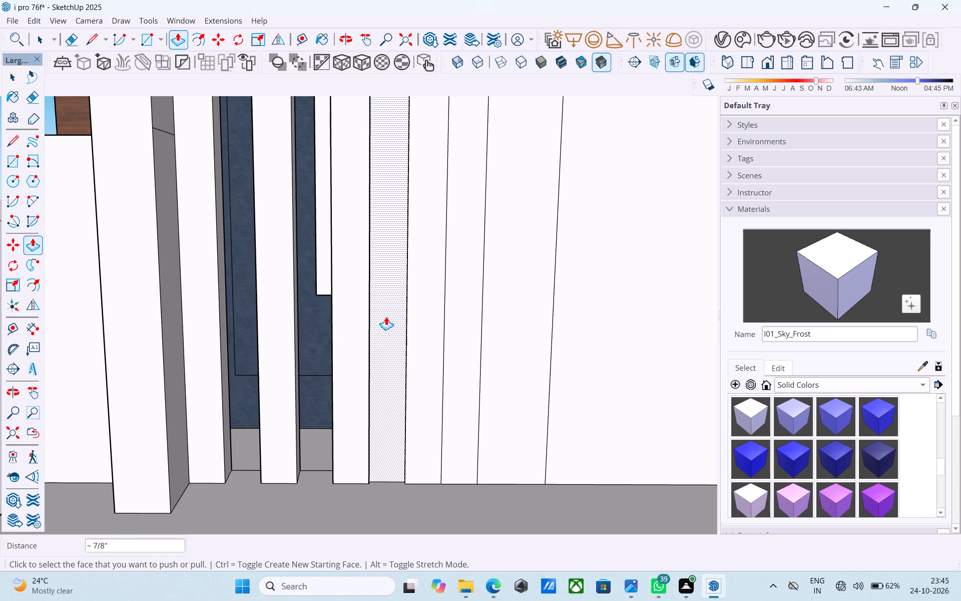
double_click(386, 317)
key("ctrl+z")
key("ctrl+z")
left_click(385, 316)
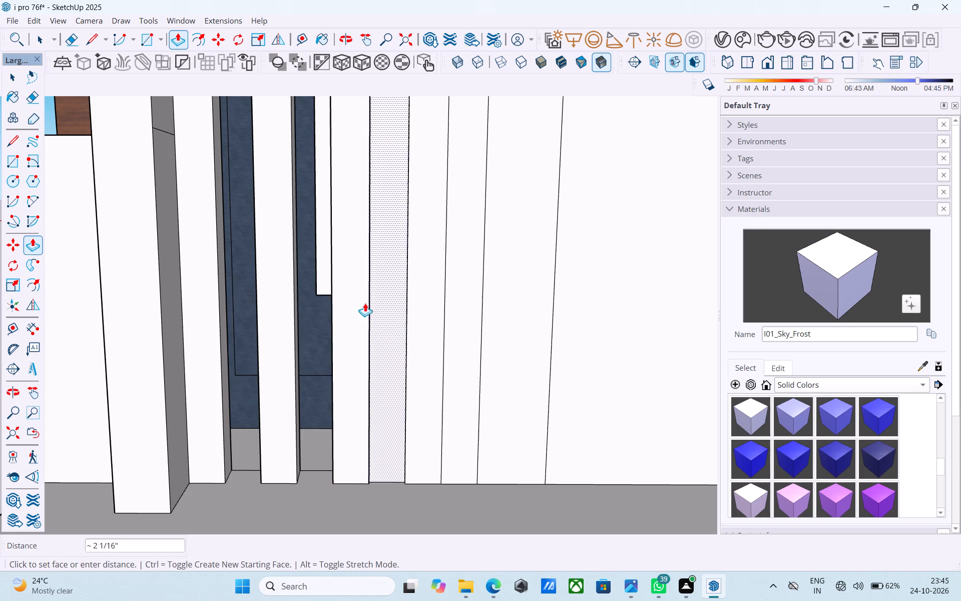
left_click(225, 258)
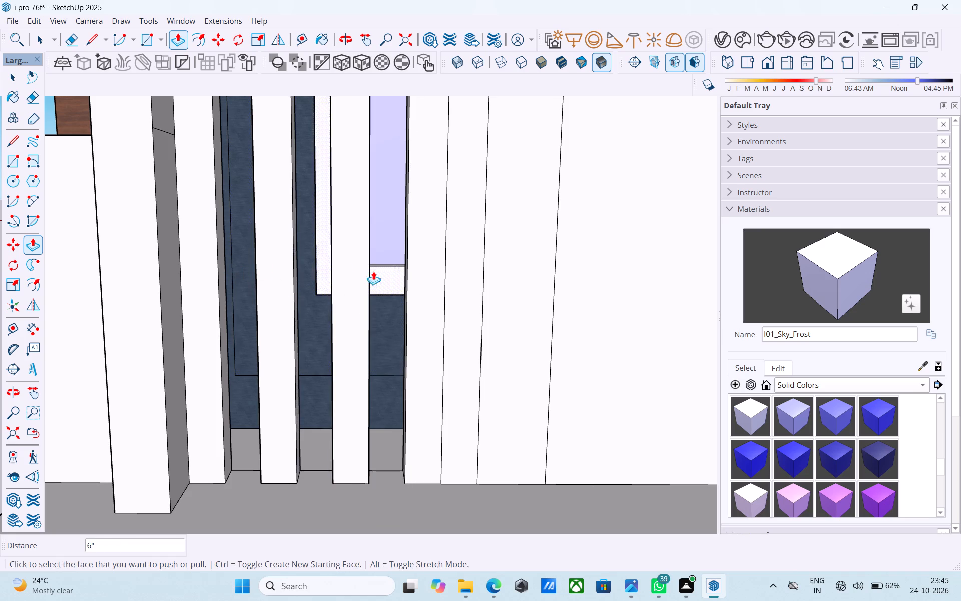
double_click(452, 276)
Paint the plain panel between the vertical slats and the horizontal-line strip with the Wood_Veneer_15_1K material.
scroll(452, 276, "down", 15)
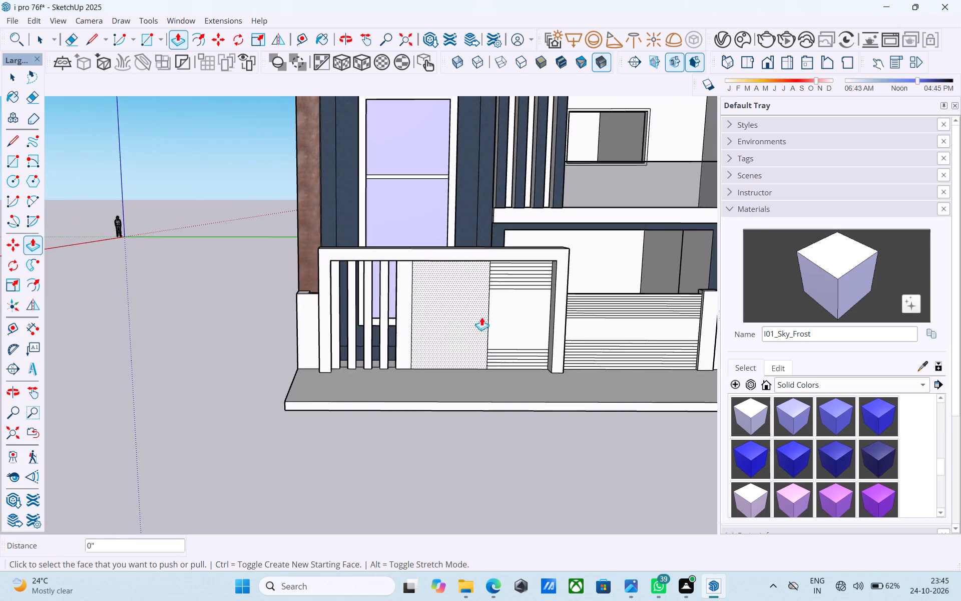
scroll(500, 312, "up", 8)
key("space")
left_click(844, 378)
left_click_drag(842, 406, 840, 413)
left_click(840, 413)
left_click(369, 301)
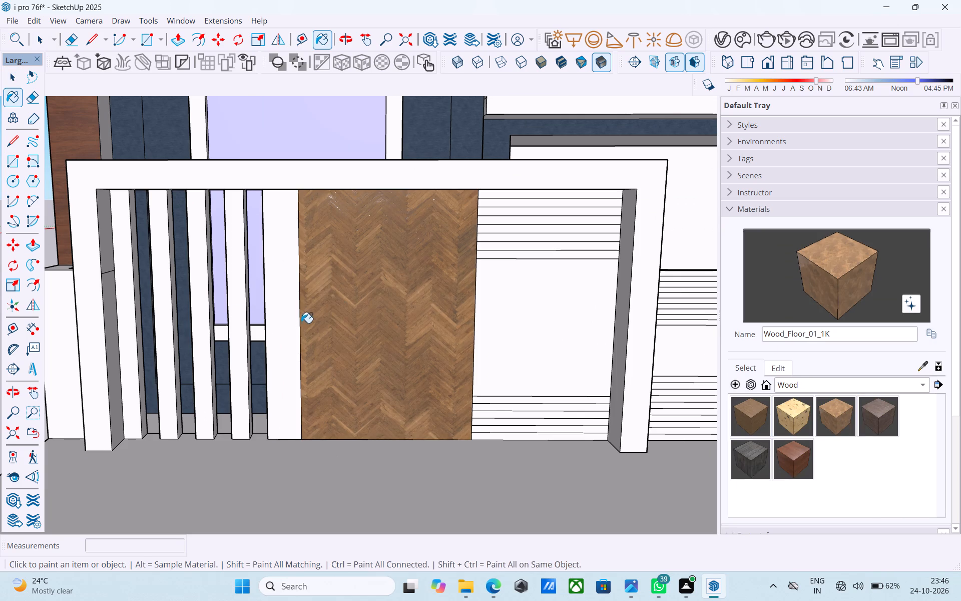
left_click(797, 450)
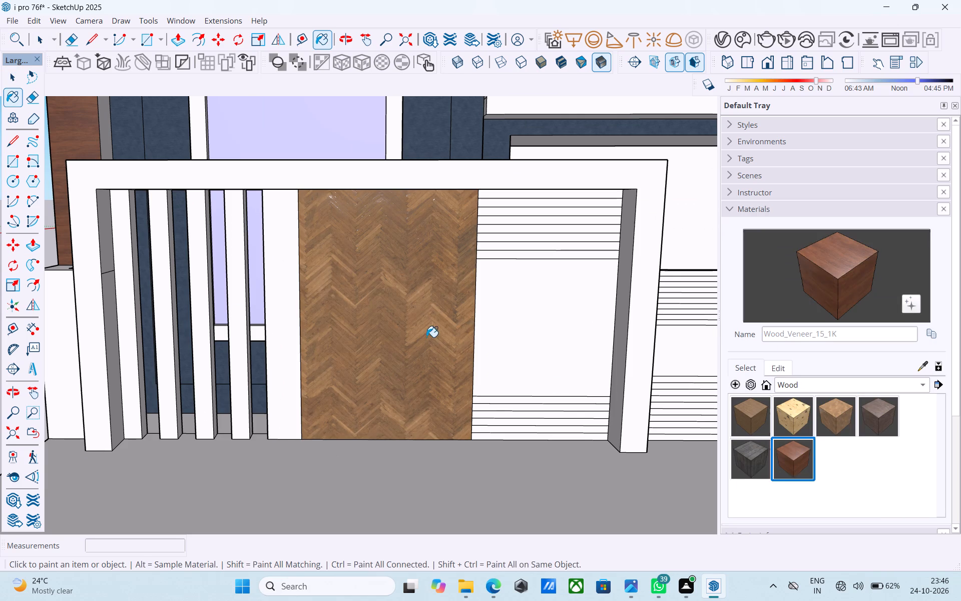
left_click(425, 335)
Push four alternate horizontal bands through the framed wall in the upper part of the lined strip.
scroll(218, 337, "down", 5)
middle_click_drag(203, 339, 177, 321)
scroll(381, 308, "up", 11)
key("space")
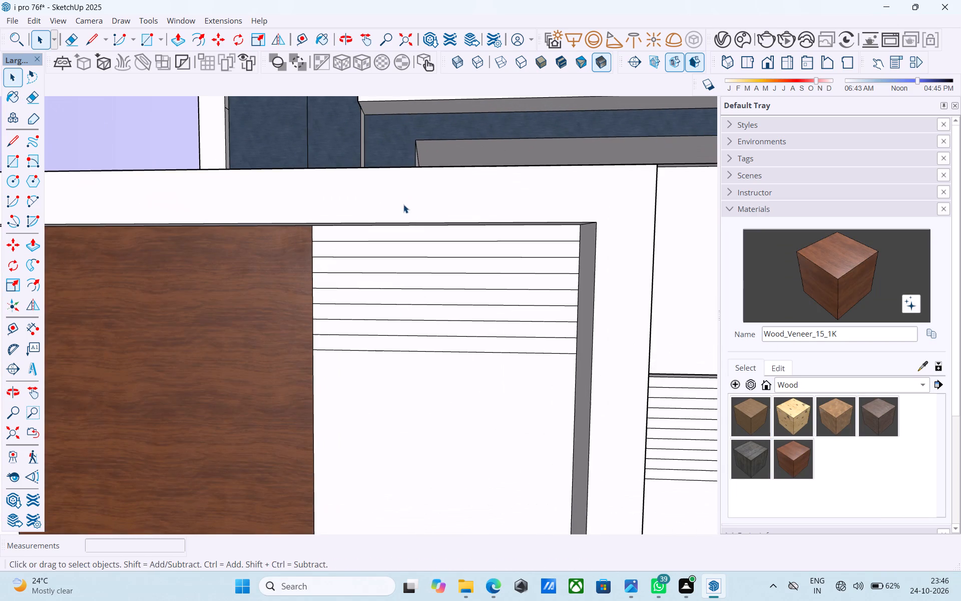
scroll(403, 204, "up", 7)
left_click(399, 263)
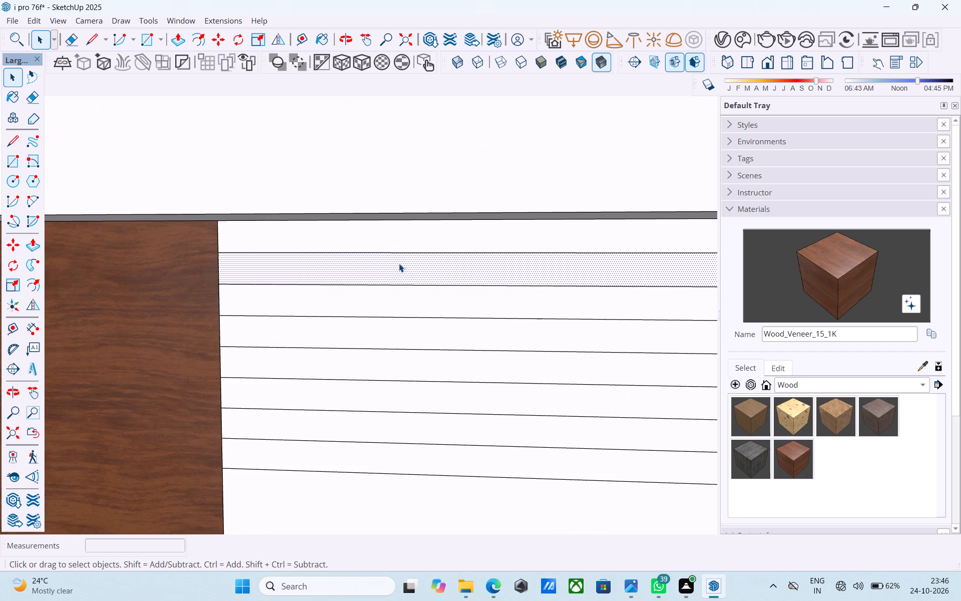
key("p")
double_click(399, 263)
scroll(399, 263, "down", 5)
scroll(405, 287, "up", 4)
double_click(400, 309)
scroll(404, 257, "down", 5)
scroll(411, 313, "up", 5)
double_click(411, 331)
scroll(414, 275, "down", 7)
scroll(415, 328, "up", 3)
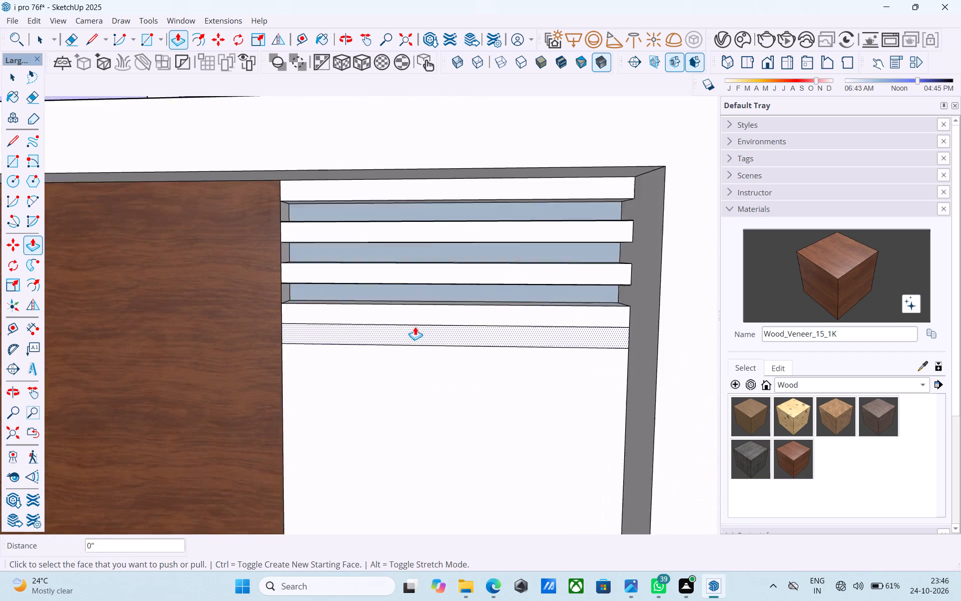
scroll(415, 327, "up", 2)
double_click(413, 332)
scroll(410, 264, "down", 14)
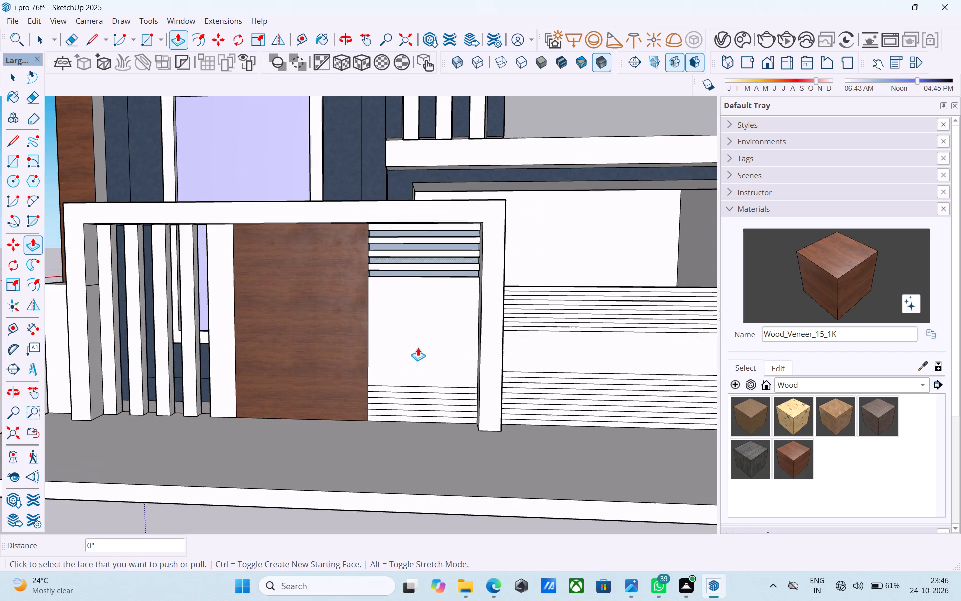
Push three alternate horizontal bands through the framed wall in the lower part of the lined strip.
scroll(414, 386, "up", 9)
double_click(415, 388)
scroll(420, 405, "down", 6)
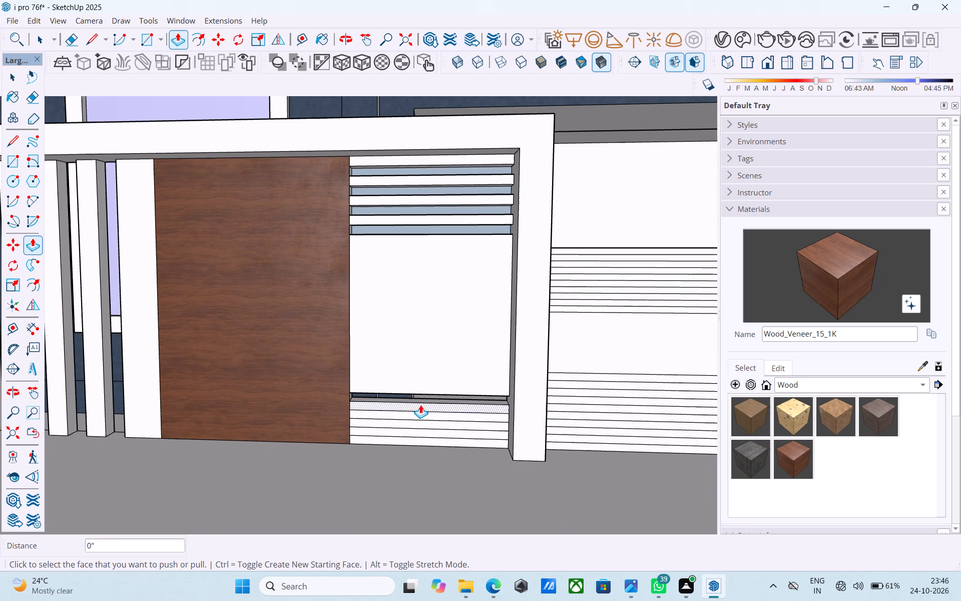
scroll(433, 443, "up", 6)
double_click(430, 394)
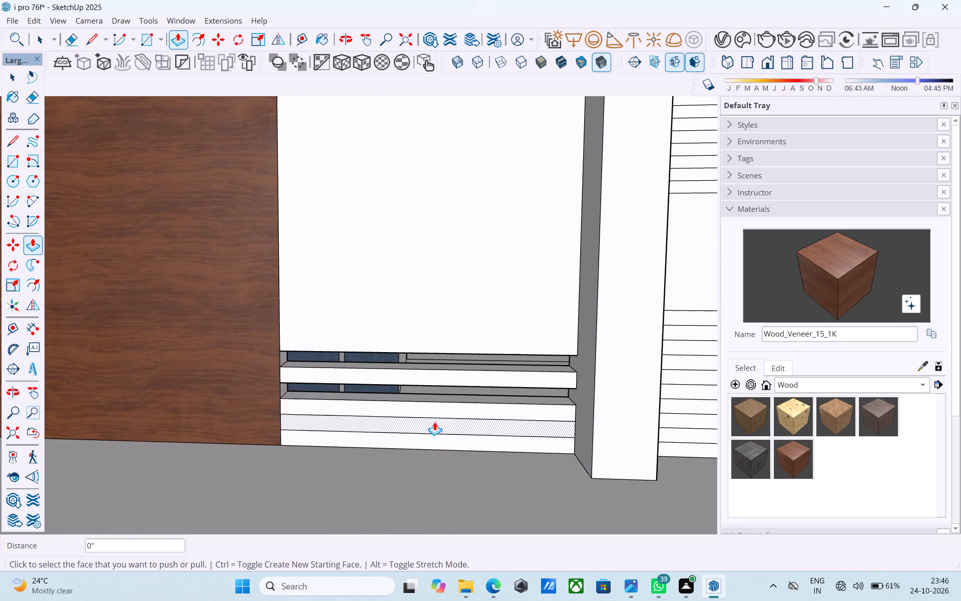
double_click(434, 422)
scroll(433, 421, "down", 17)
Push five alternate bands through the upper lined group of the lower boundary wall beside the frame.
scroll(500, 365, "up", 6)
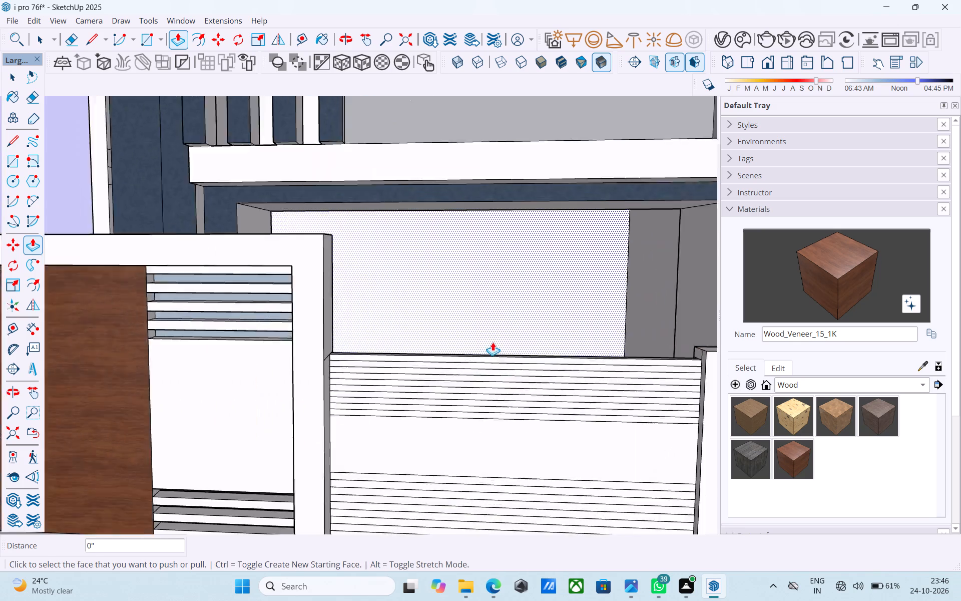
scroll(493, 342, "up", 2)
double_click(463, 379)
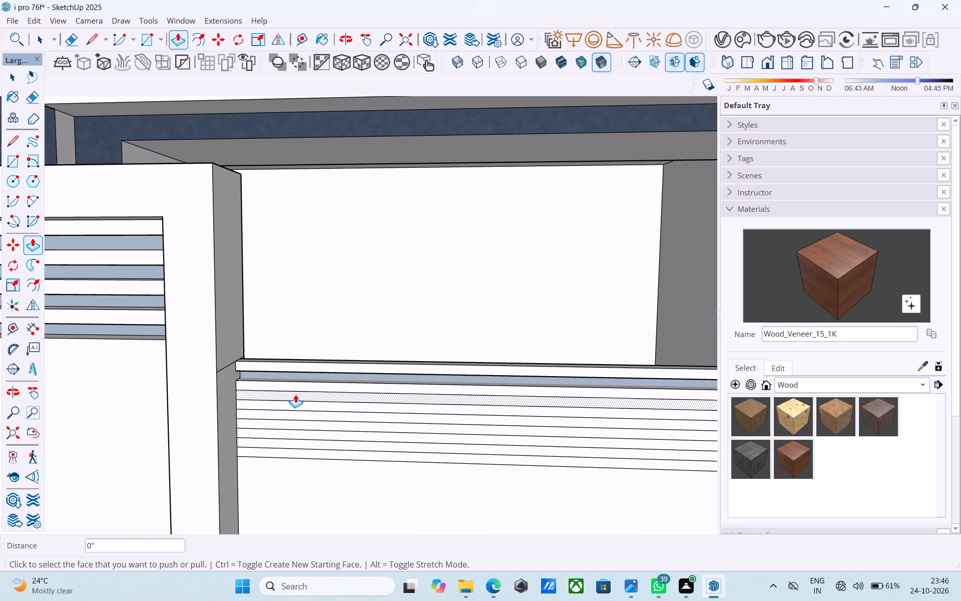
double_click(295, 395)
double_click(299, 417)
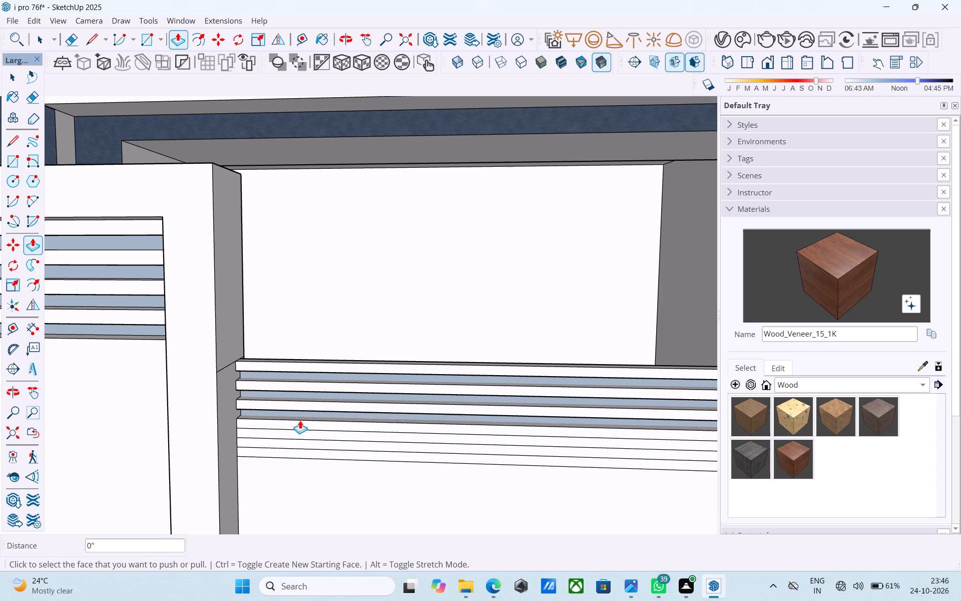
double_click(295, 432)
double_click(296, 450)
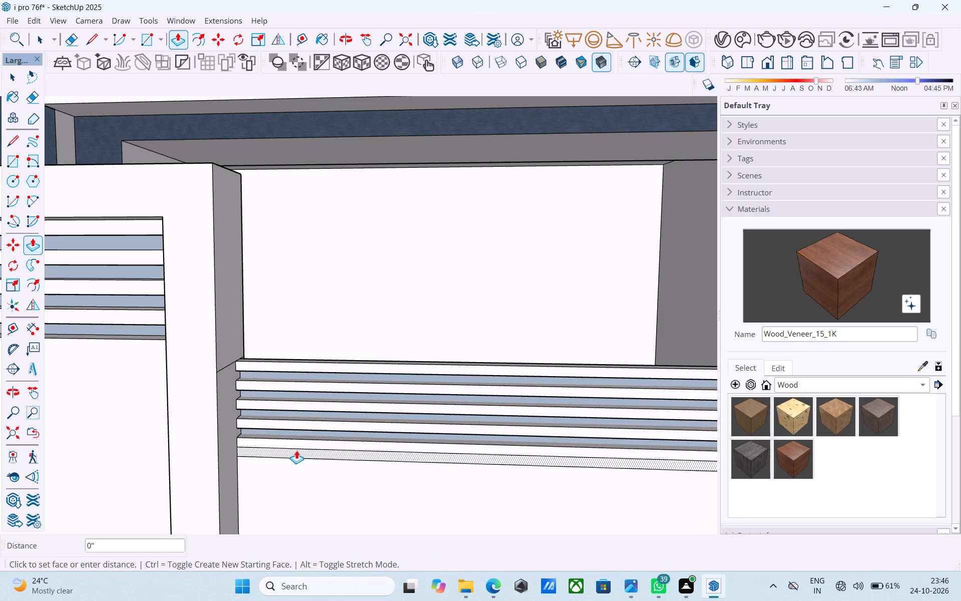
scroll(316, 326, "down", 10)
Push four alternate bands through the boundary wall's lower lined group, starting with the second band and keeping the first solid.
scroll(346, 378, "up", 11)
double_click(347, 366)
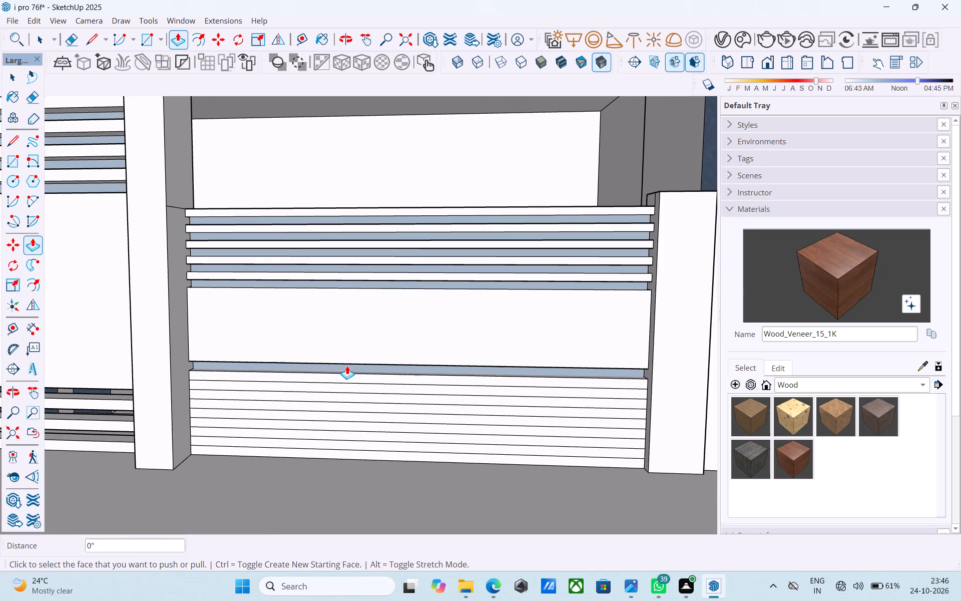
key("ctrl+z")
scroll(343, 373, "up", 3)
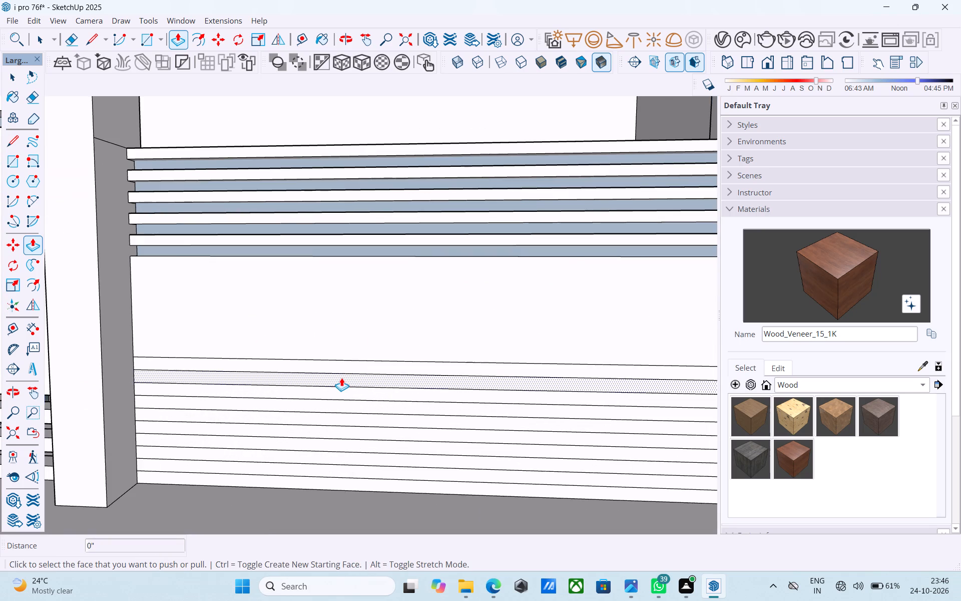
double_click(341, 378)
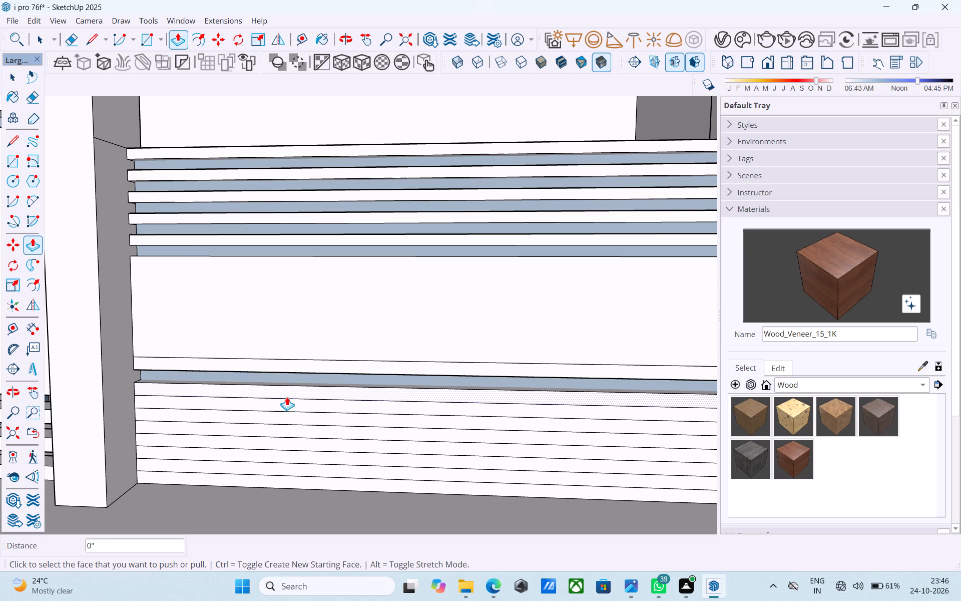
double_click(285, 402)
double_click(268, 426)
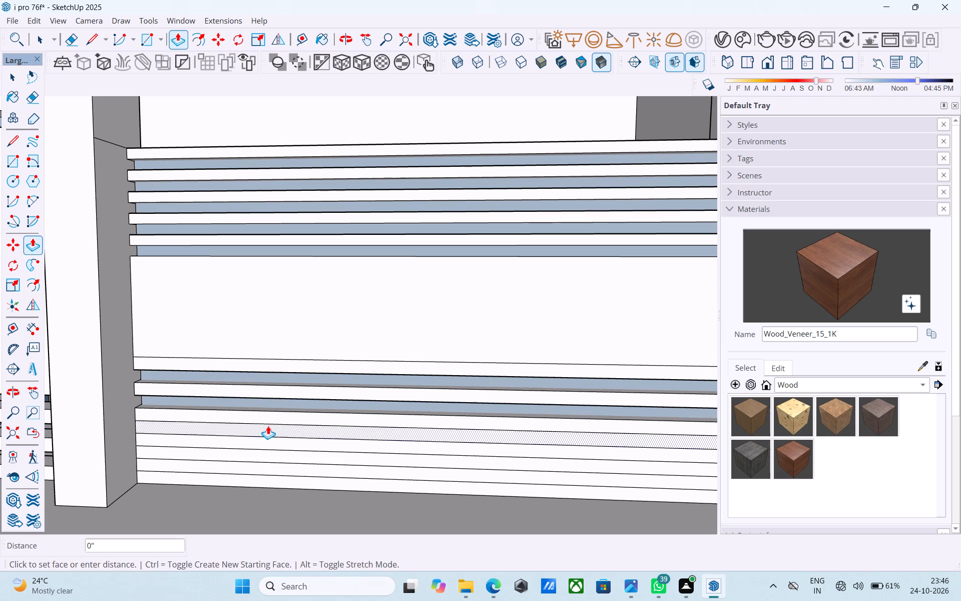
double_click(261, 453)
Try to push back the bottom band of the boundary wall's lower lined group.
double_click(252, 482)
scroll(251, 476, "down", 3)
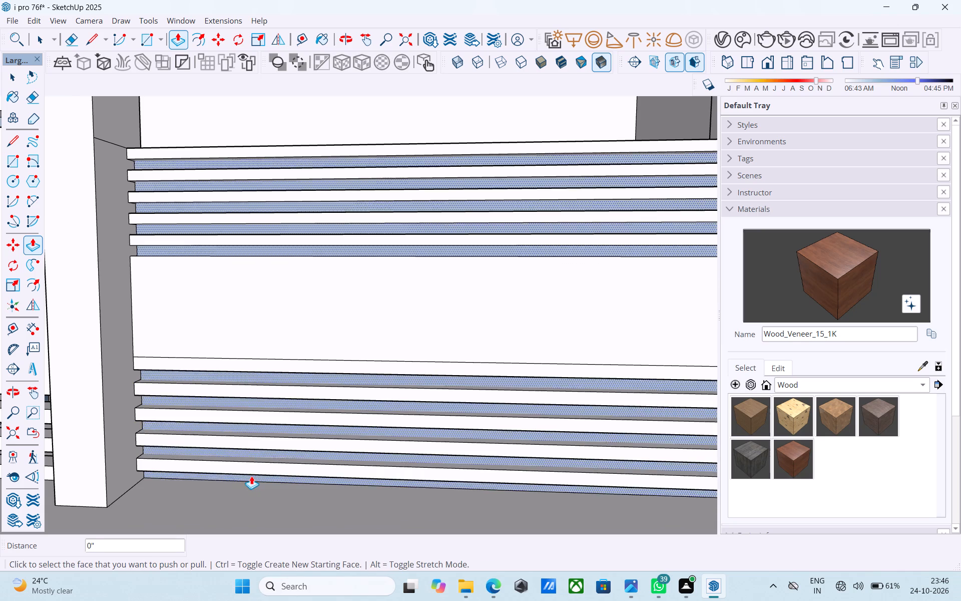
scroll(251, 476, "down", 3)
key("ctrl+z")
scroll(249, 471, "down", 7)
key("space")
Save the model and purge its unused items.
middle_click_drag(248, 470, 303, 454)
scroll(305, 440, "down", 4)
middle_click_drag(304, 440, 376, 449, "shift")
key("ctrl+s")
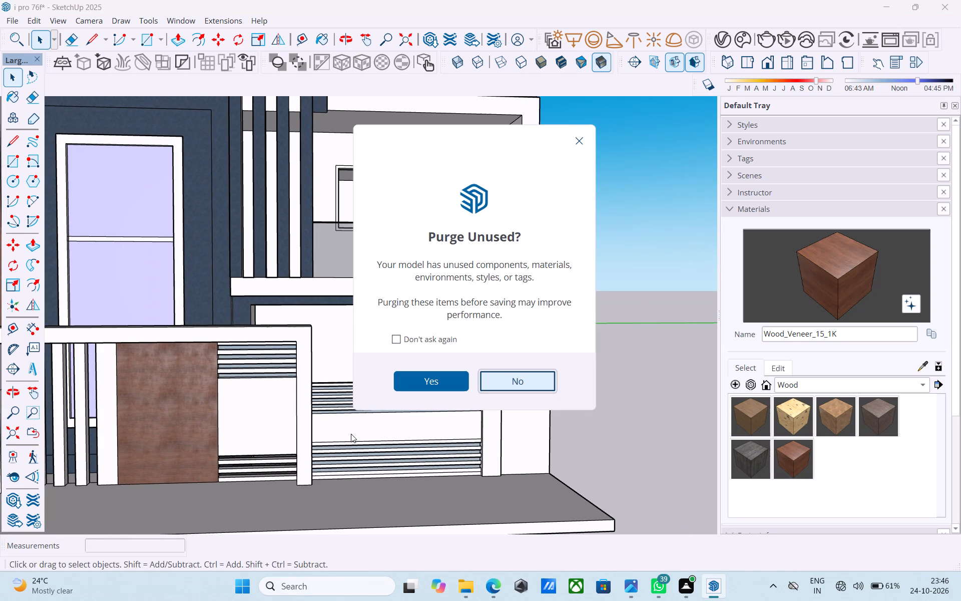
left_click(426, 381)
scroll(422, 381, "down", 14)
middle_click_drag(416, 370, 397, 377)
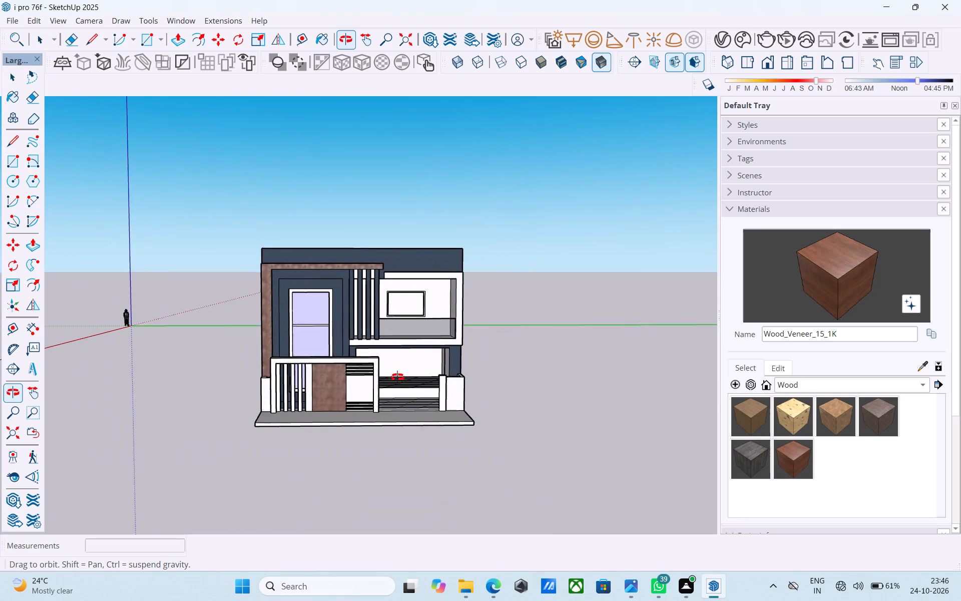
Paint the inner underside and inner side face of the tall upper facade frame with Wood_Veneer_15_1K.
middle_click_drag(397, 377, 374, 382)
scroll(347, 305, "up", 5)
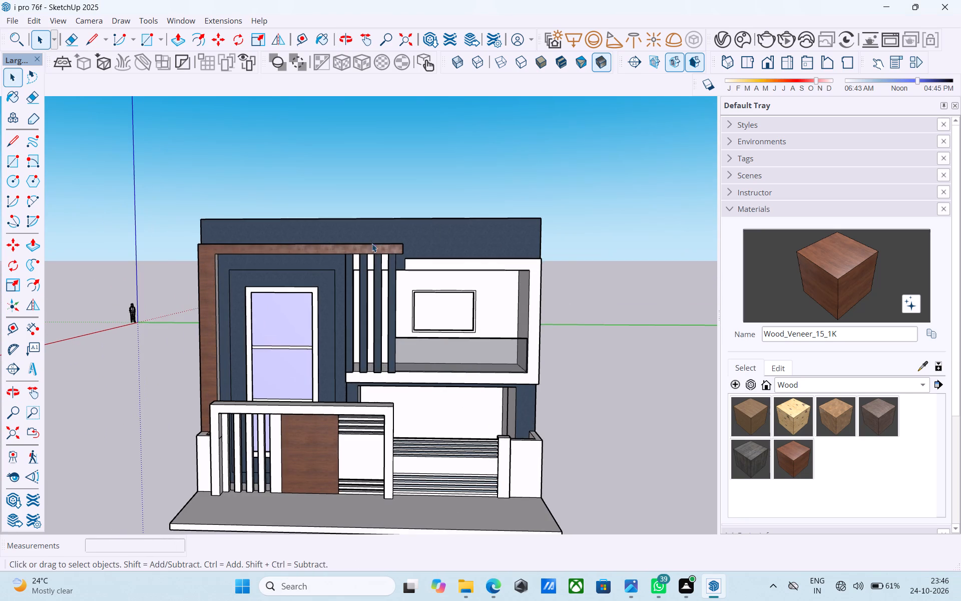
scroll(371, 245, "down", 4)
middle_click_drag(371, 245, 364, 110)
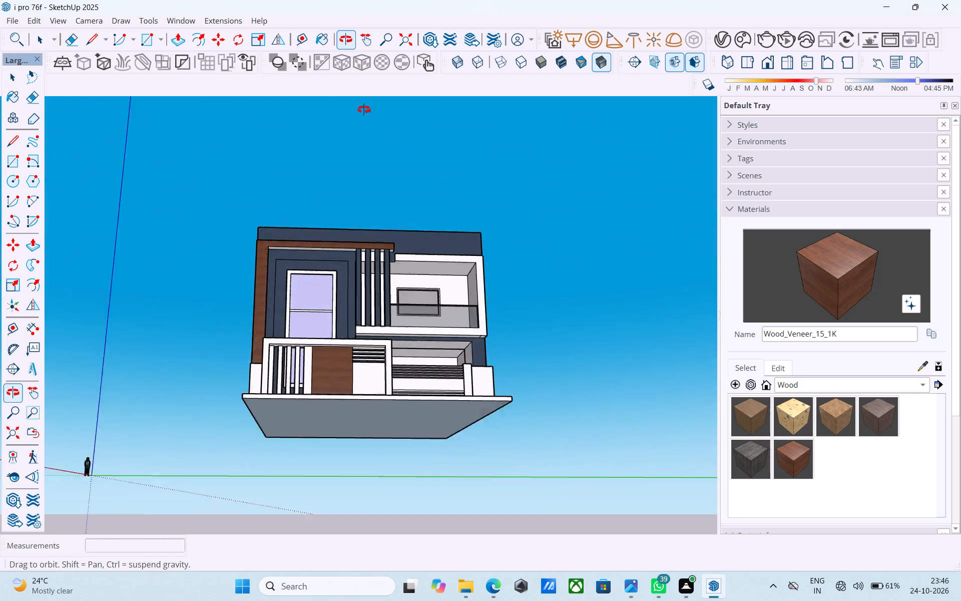
middle_click_drag(364, 110, 238, 156)
left_click(837, 281)
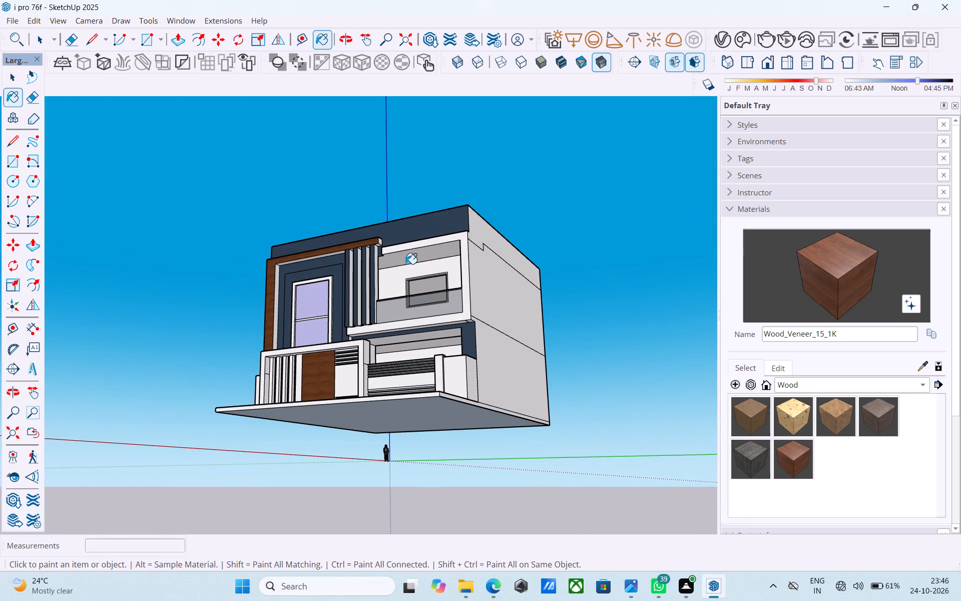
scroll(395, 261, "up", 11)
left_click(251, 240)
middle_click_drag(251, 240, 257, 237, "shift")
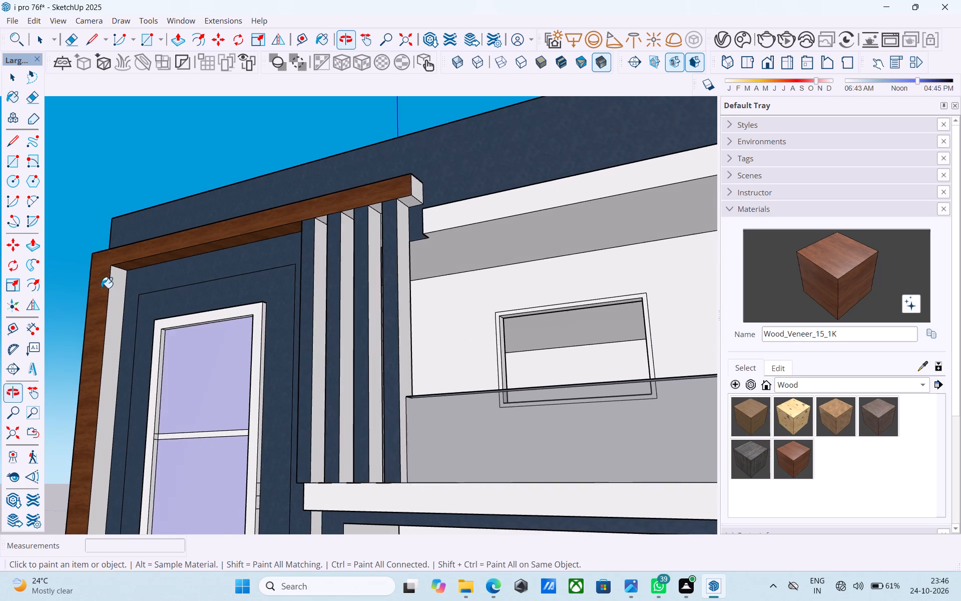
scroll(90, 296, "up", 3)
left_click(125, 296)
Paint the frame beam's underside segments between the vertical fins, its end face and its top face with Wood_Veneer_15_1K.
scroll(126, 280, "up", 4)
scroll(510, 193, "down", 4)
middle_click_drag(508, 193, 353, 221, "shift")
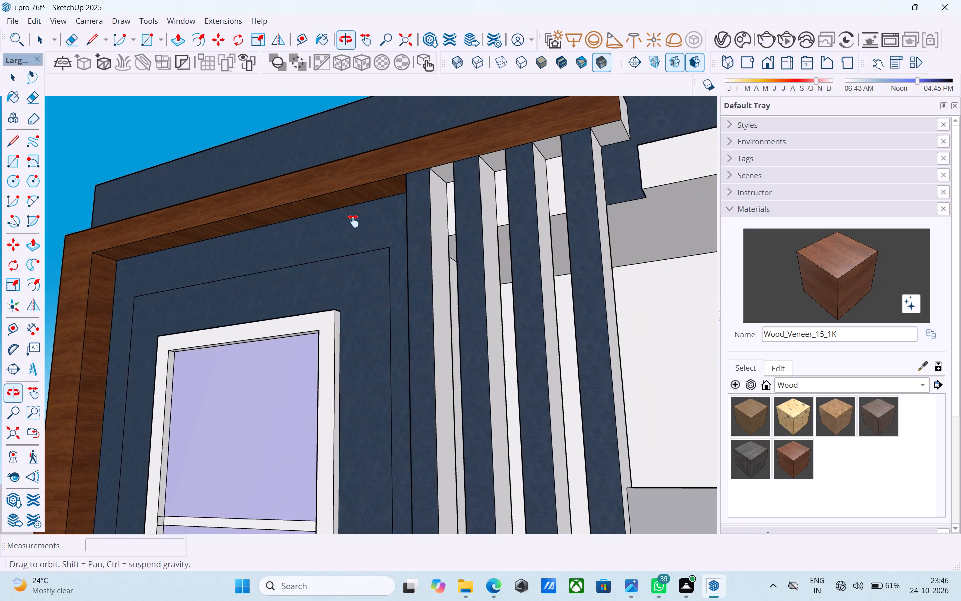
middle_click_drag(353, 221, 353, 222, "shift")
left_click(440, 178)
left_click(486, 163)
left_click(537, 149)
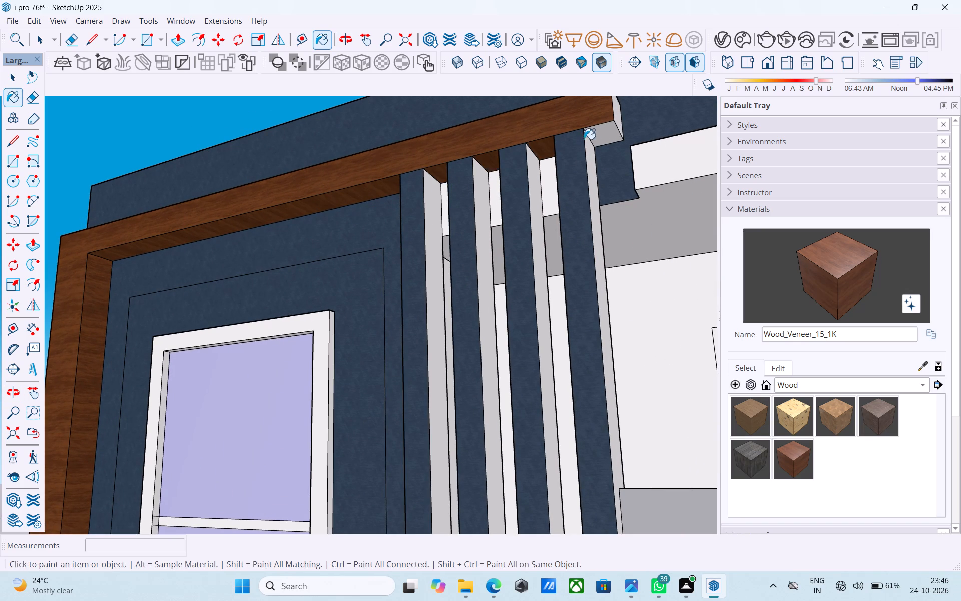
left_click(596, 136)
left_click(616, 113)
scroll(589, 122, "down", 3)
middle_click_drag(584, 129, 530, 458)
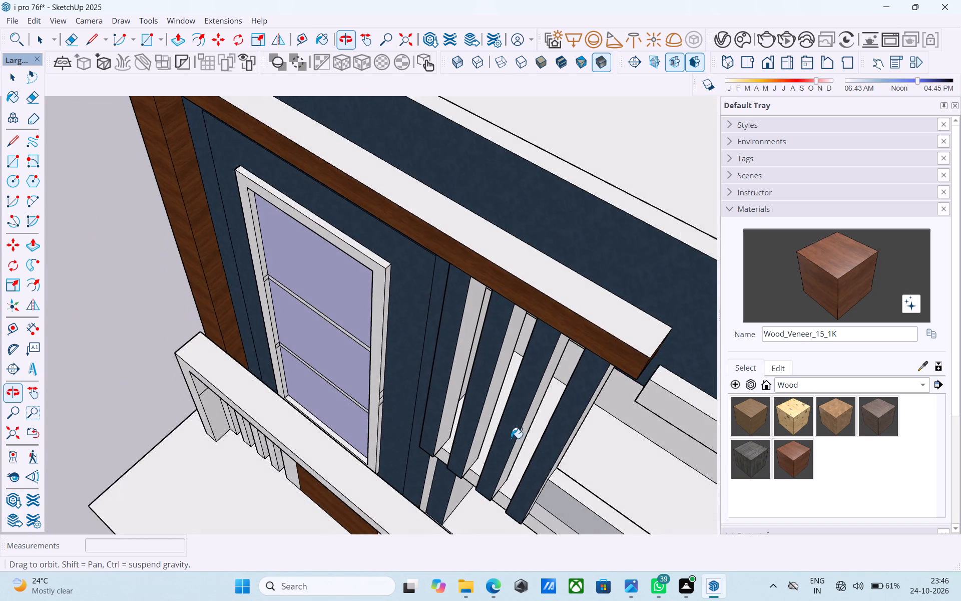
left_click(459, 230)
scroll(453, 228, "down", 5)
middle_click_drag(342, 258, 842, 128)
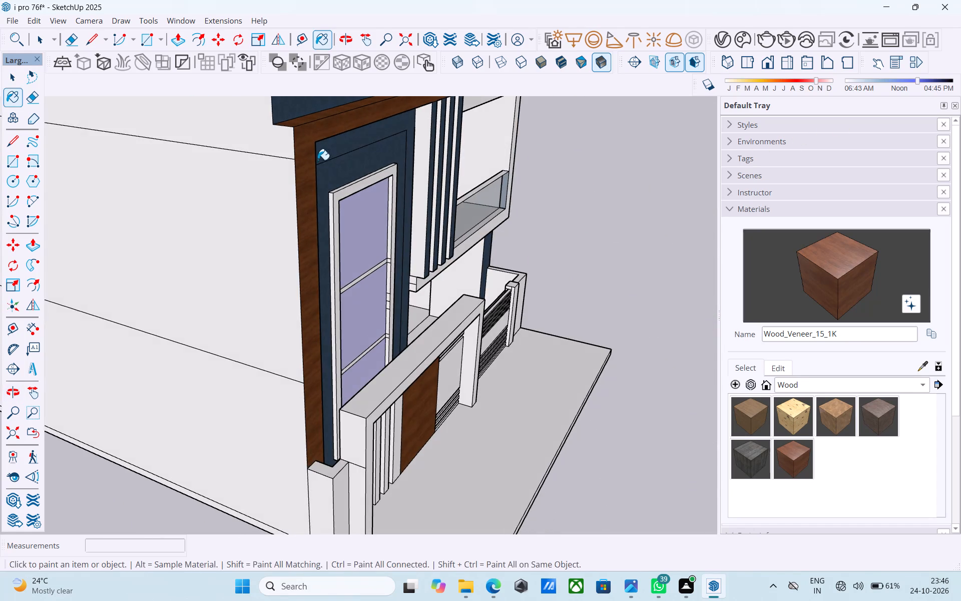
Save the house model.
scroll(318, 160, "down", 5)
middle_click_drag(396, 186, 300, 172)
key("space")
scroll(287, 168, "down", 5)
middle_click_drag(327, 195, 240, 173)
key("ctrl+s")
Examine the whole front elevation and boundary wall from several angles and distances.
scroll(246, 170, "down", 4)
middle_click_drag(282, 204, 264, 194)
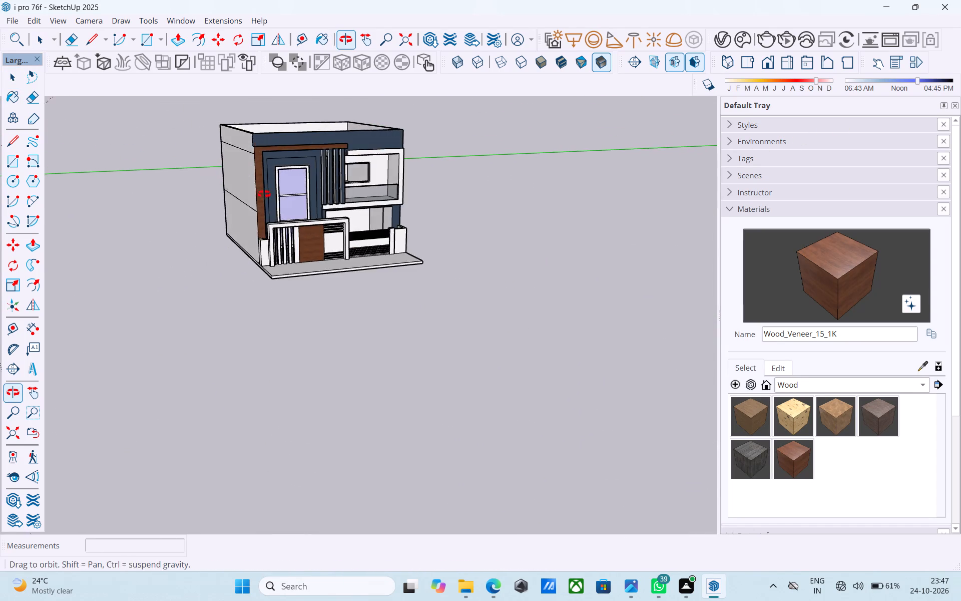
middle_click_drag(264, 194, 204, 185)
scroll(357, 204, "up", 5)
scroll(359, 204, "down", 3)
middle_click_drag(356, 204, 336, 182)
scroll(370, 210, "up", 4)
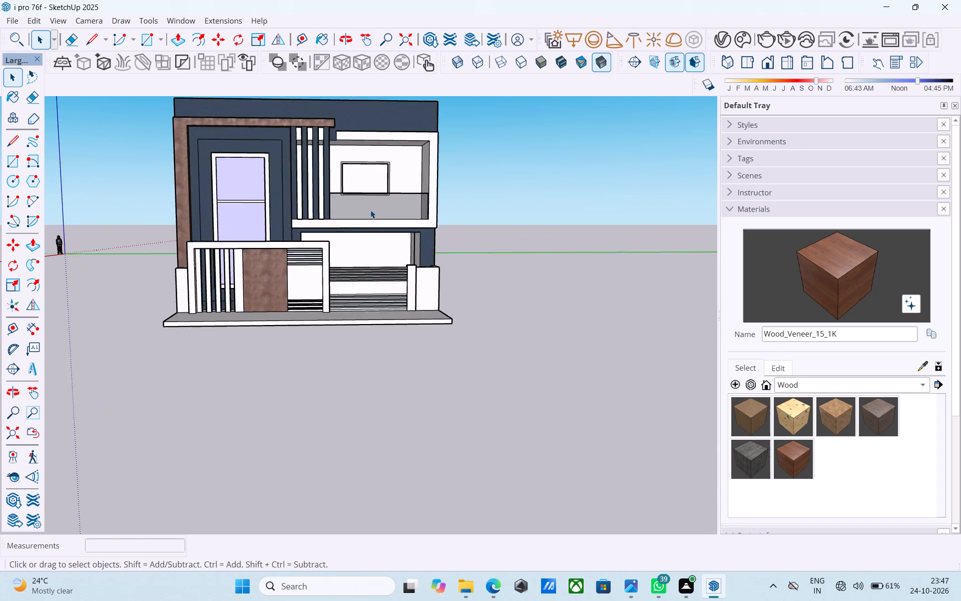
scroll(371, 212, "down", 5)
middle_click_drag(364, 215, 301, 254, "shift")
middle_click_drag(324, 276, 319, 266, "shift")
scroll(328, 267, "down", 3)
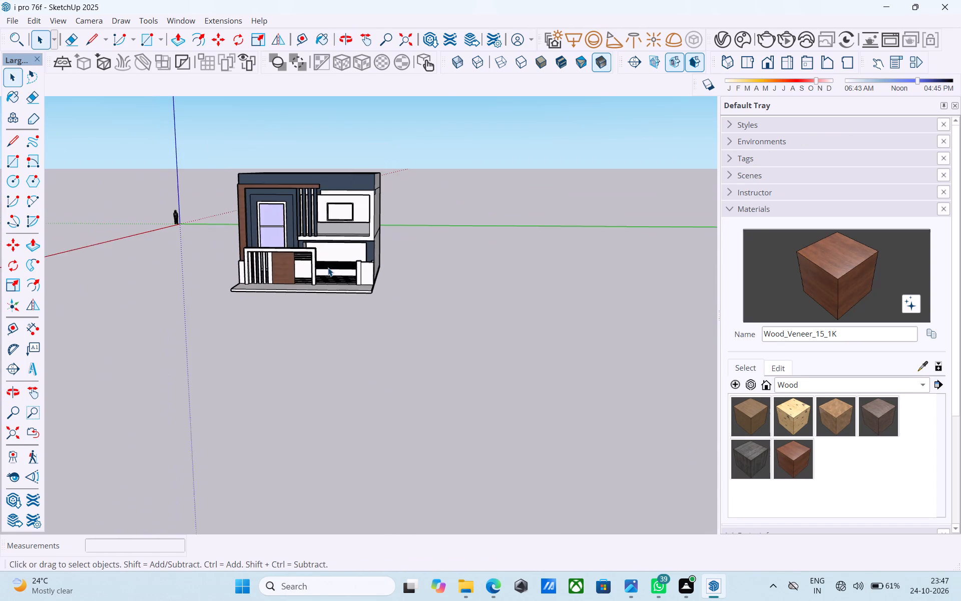
scroll(328, 267, "down", 1)
middle_click_drag(327, 265, 325, 232)
scroll(342, 247, "up", 6)
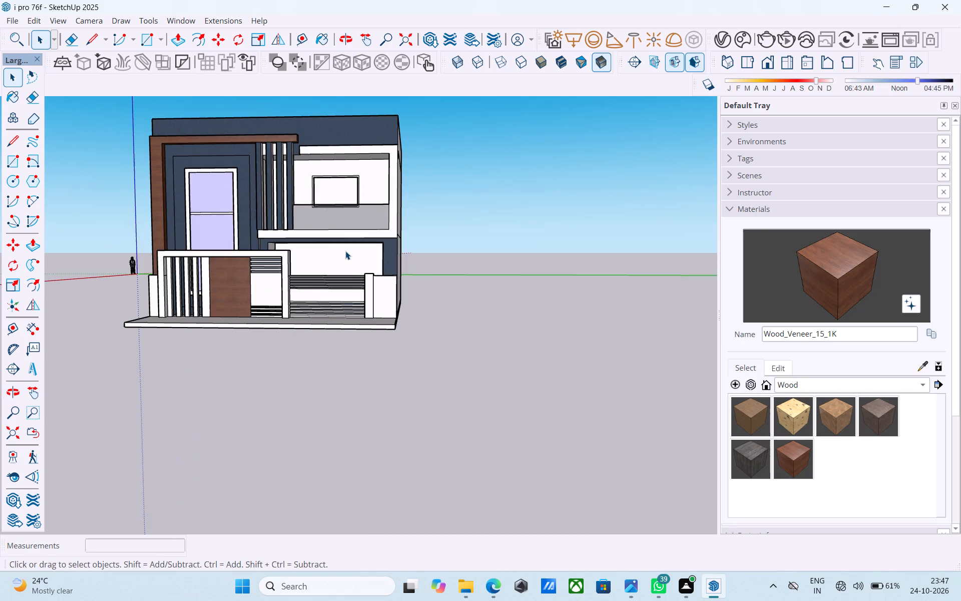
middle_click_drag(342, 278, 384, 281)
scroll(374, 285, "down", 3)
middle_click_drag(373, 285, 369, 286)
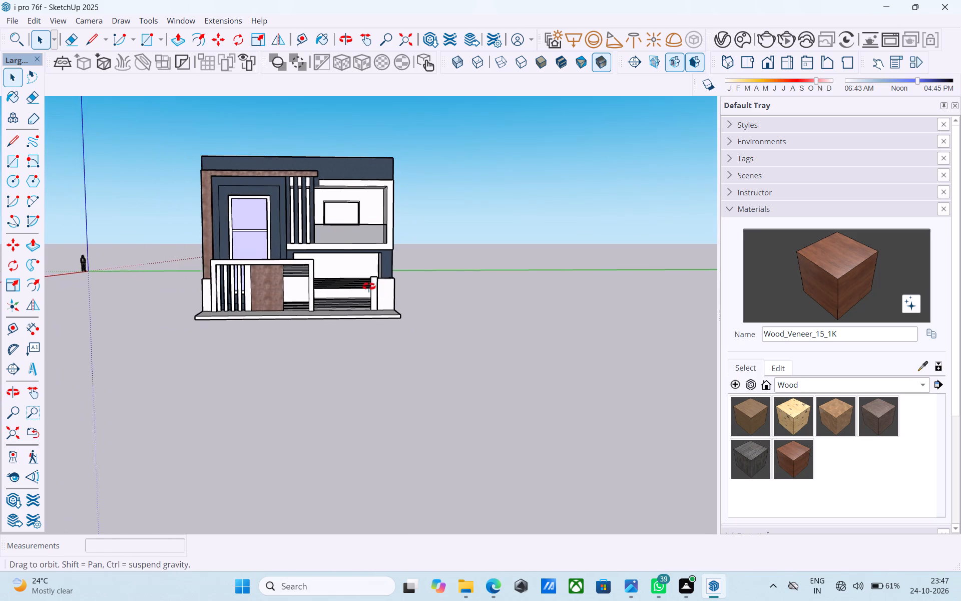
middle_click_drag(369, 286, 364, 286)
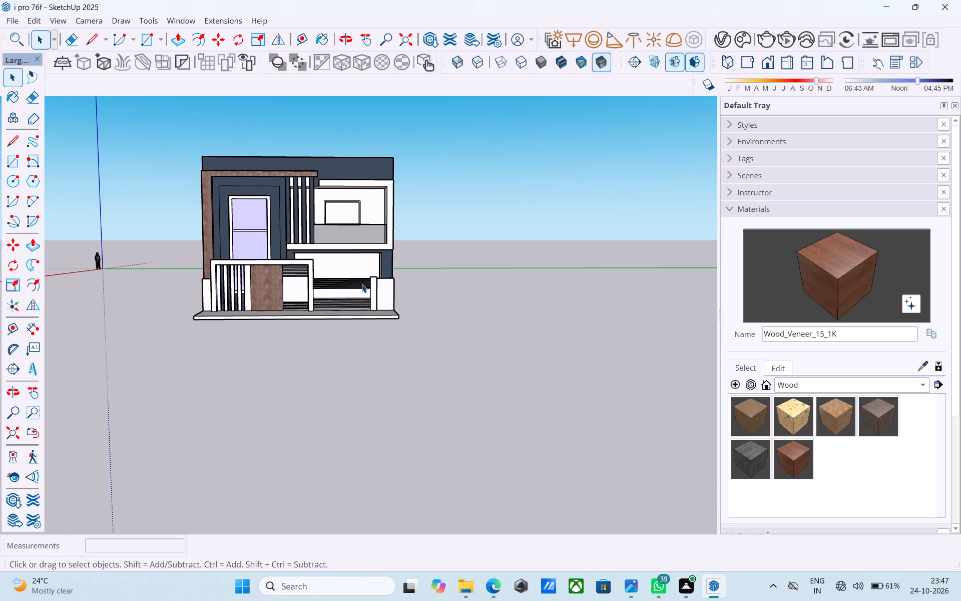
middle_click_drag(360, 283, 345, 311)
scroll(337, 224, "up", 3)
scroll(337, 215, "down", 3)
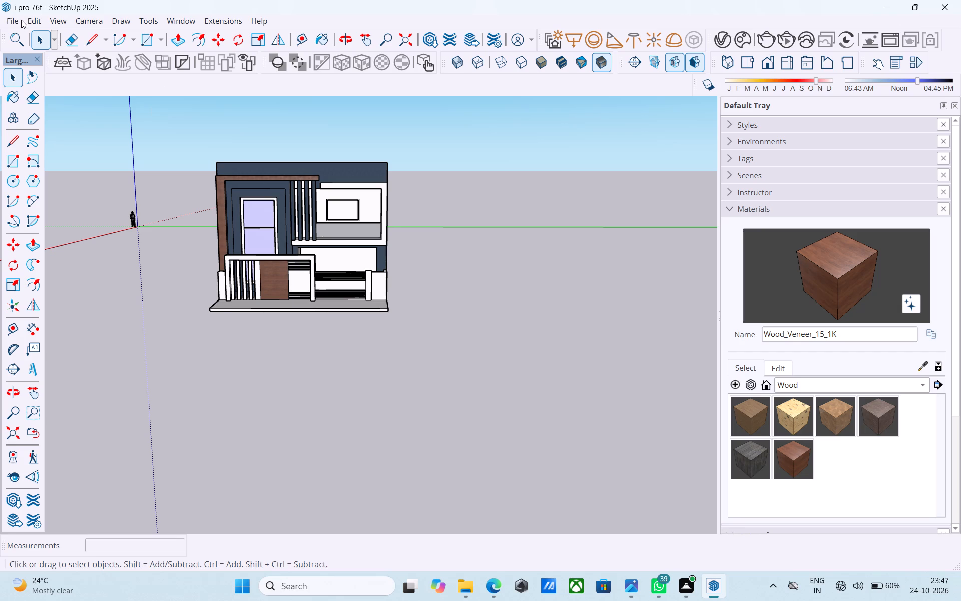
Import the "3D" window and door frame collection from Downloads and place it on the open ground beside the house.
left_click(21, 20)
left_click(14, 22)
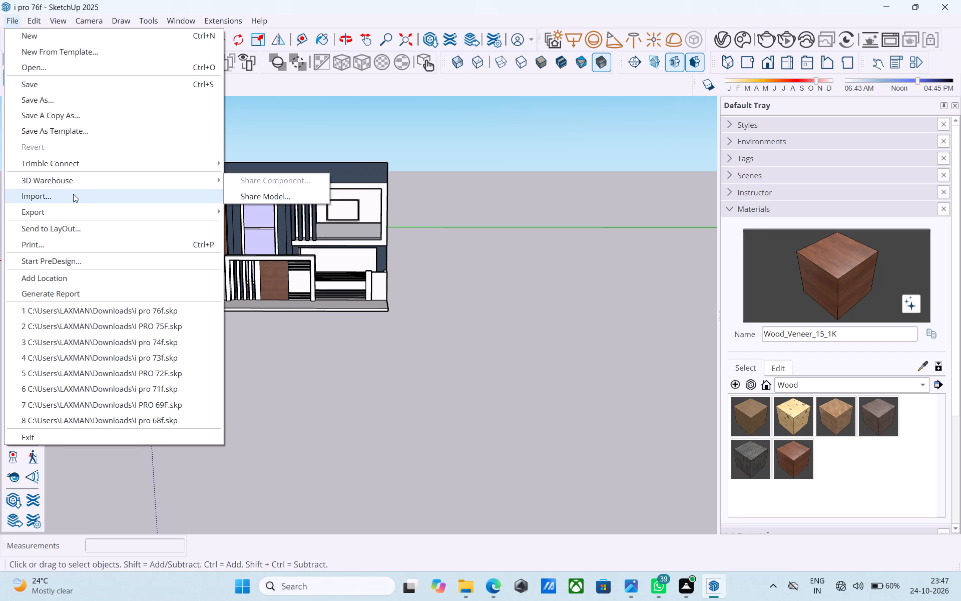
left_click(73, 194)
scroll(204, 255, "down", 5)
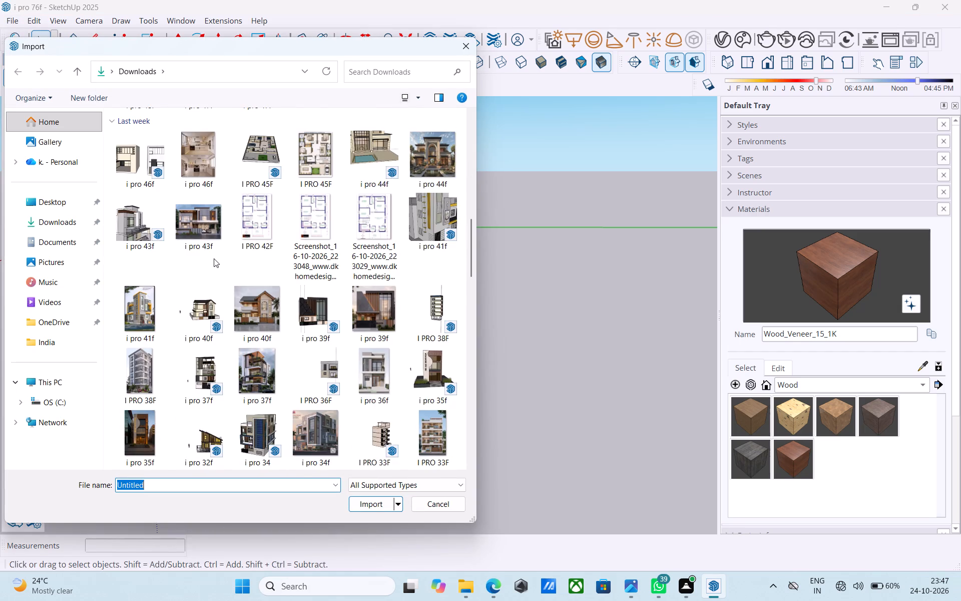
scroll(214, 258, "down", 10)
scroll(215, 257, "up", 4)
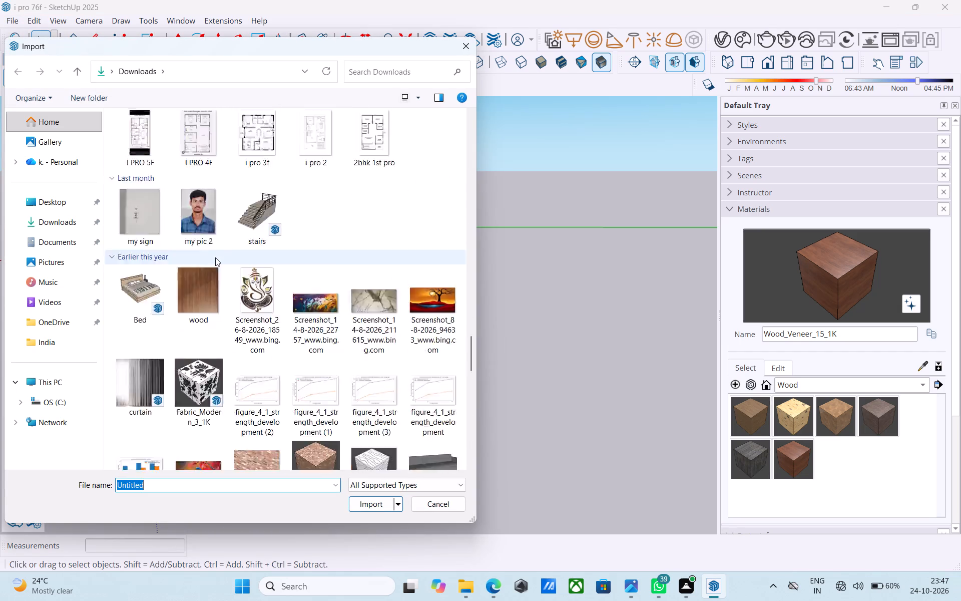
scroll(215, 257, "up", 3)
scroll(215, 257, "down", 3)
scroll(267, 272, "down", 1)
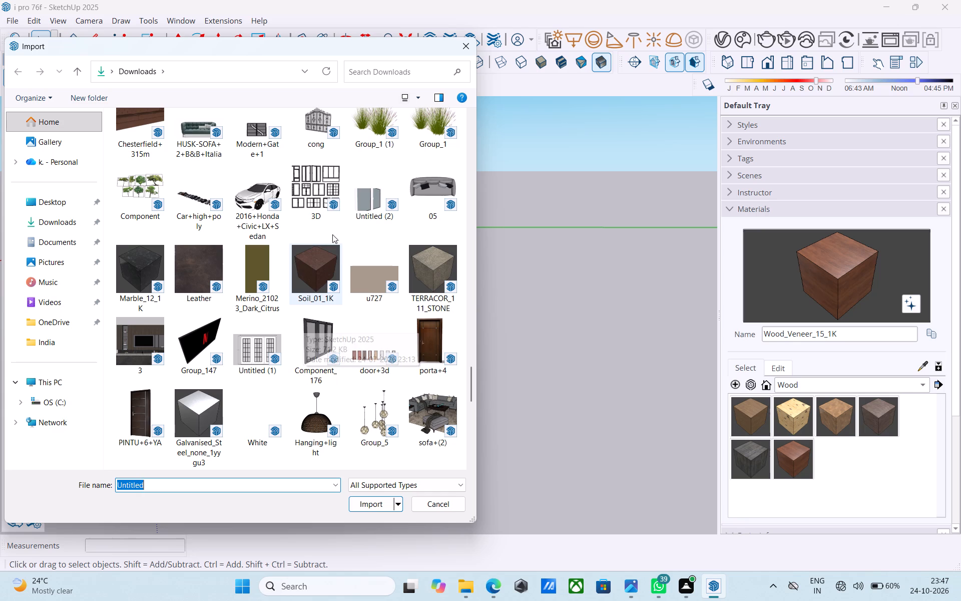
left_click(323, 193)
left_click(368, 506)
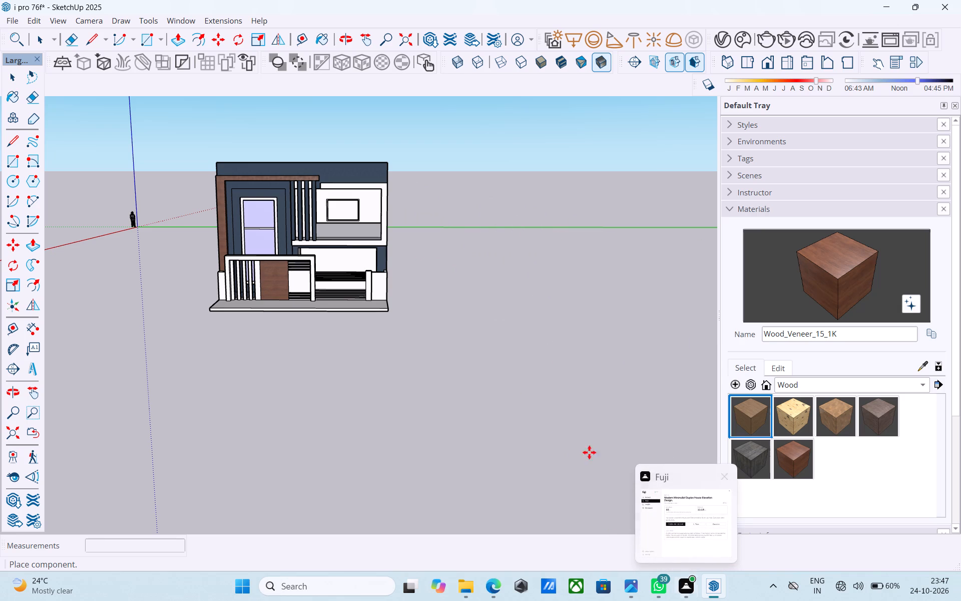
left_click(530, 365)
key("space")
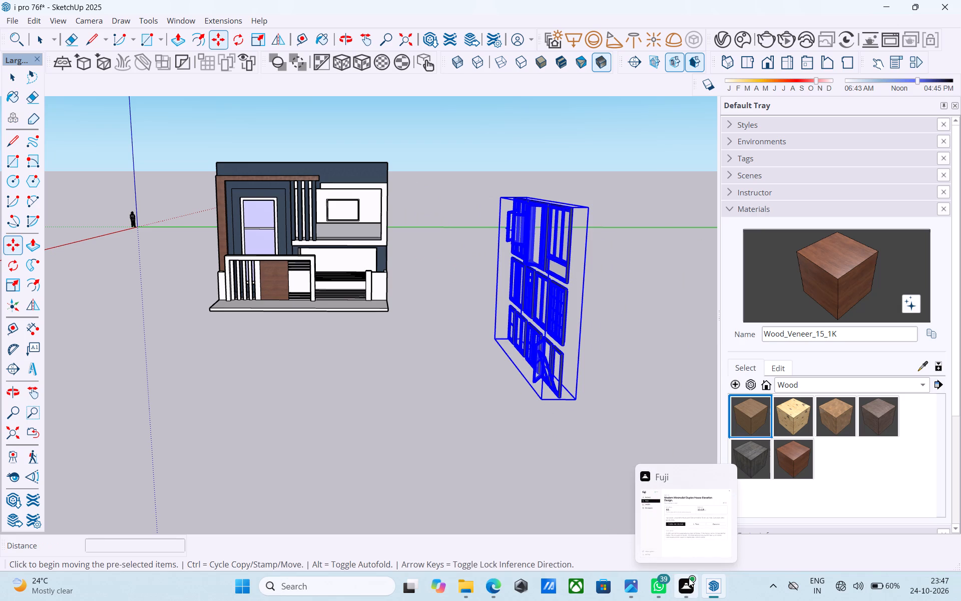
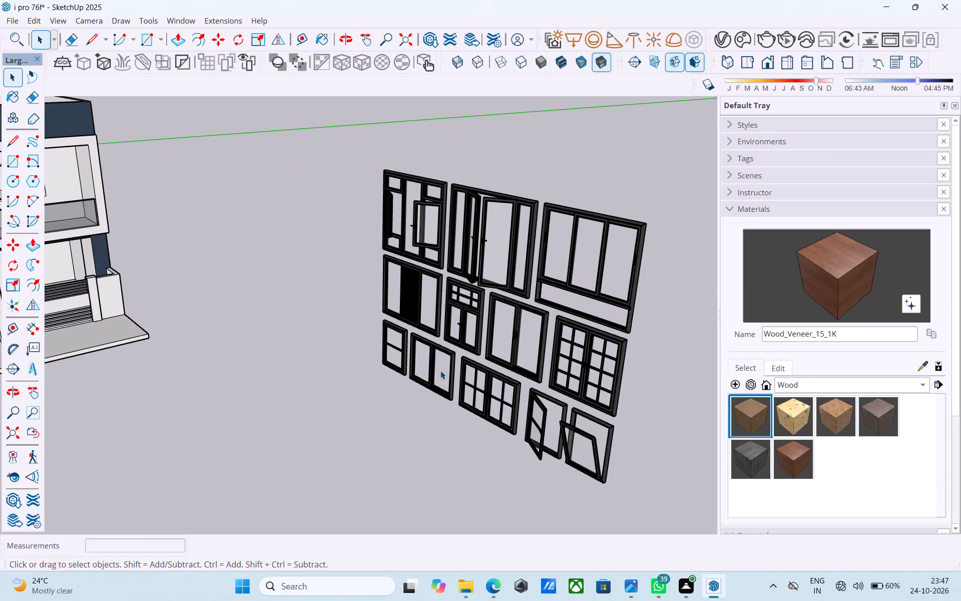
Explode the imported window collection and its nested component so the windows can be handled individually.
left_click(438, 367)
left_click(434, 367)
right_click(434, 367)
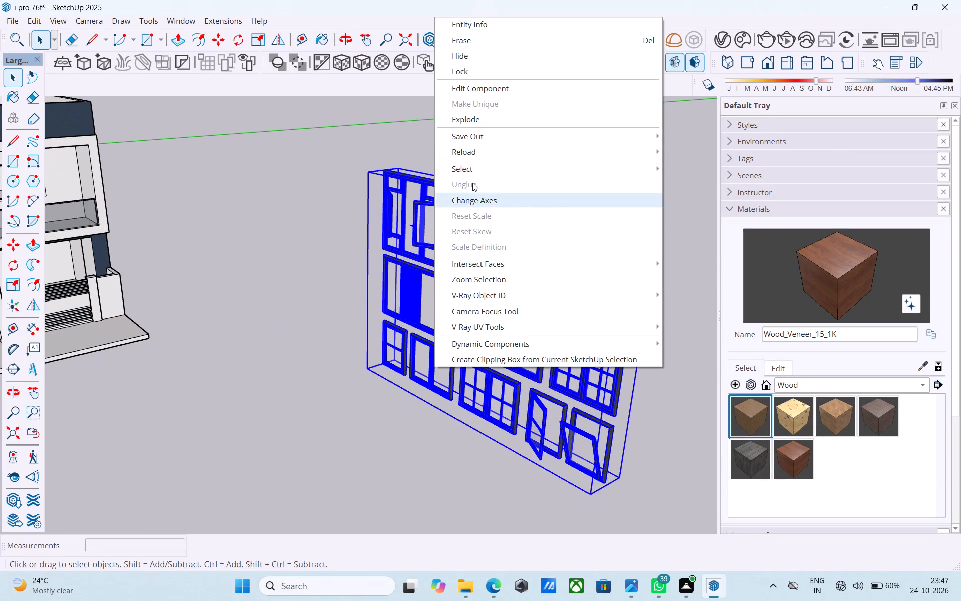
left_click(480, 122)
right_click(470, 275)
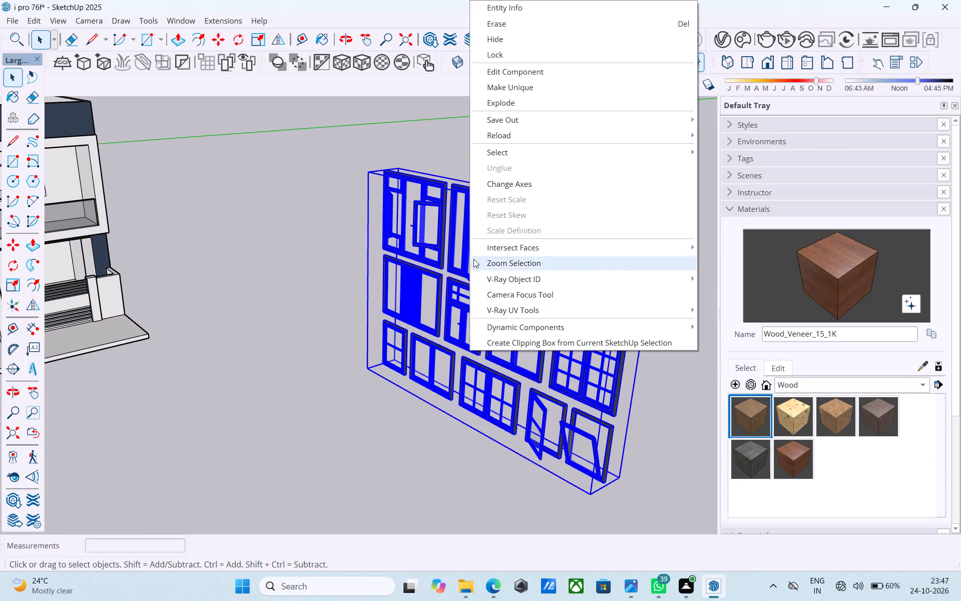
left_click(507, 98)
left_click(479, 153)
left_click(641, 103)
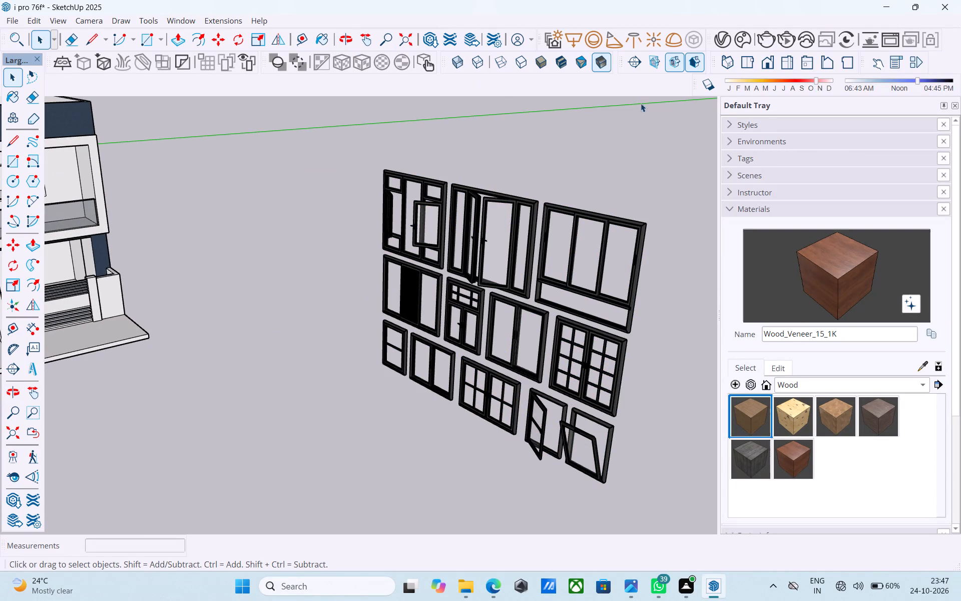
Move the two-panel sliding window out of the window collection and place it near the house.
left_click(453, 355)
key("m")
left_click(453, 354)
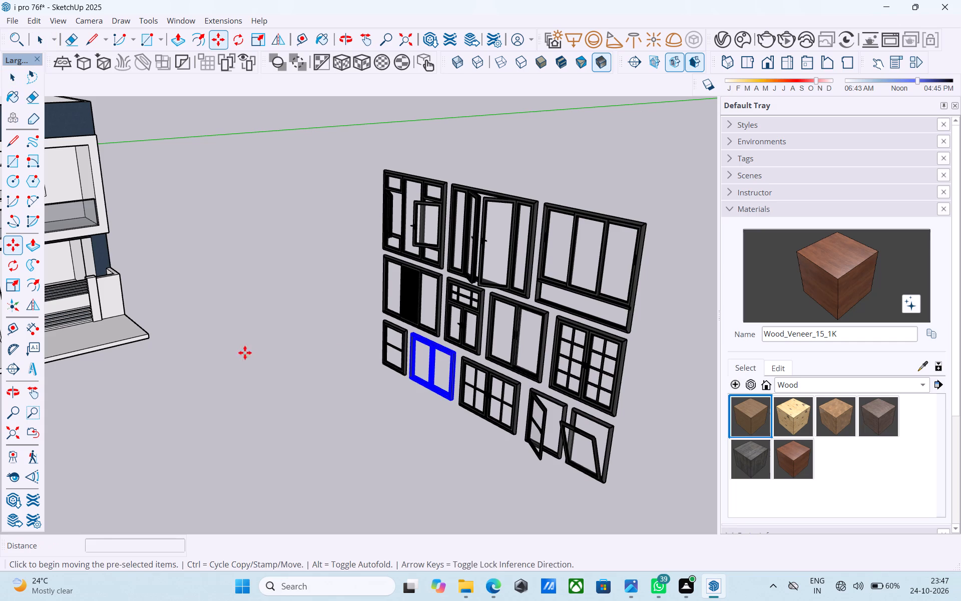
left_click(206, 354)
key("space")
Delete all the remaining windows of the collection, keeping only the two-panel sliding window.
scroll(286, 339, "down", 7)
left_click_drag(493, 441, 428, 284)
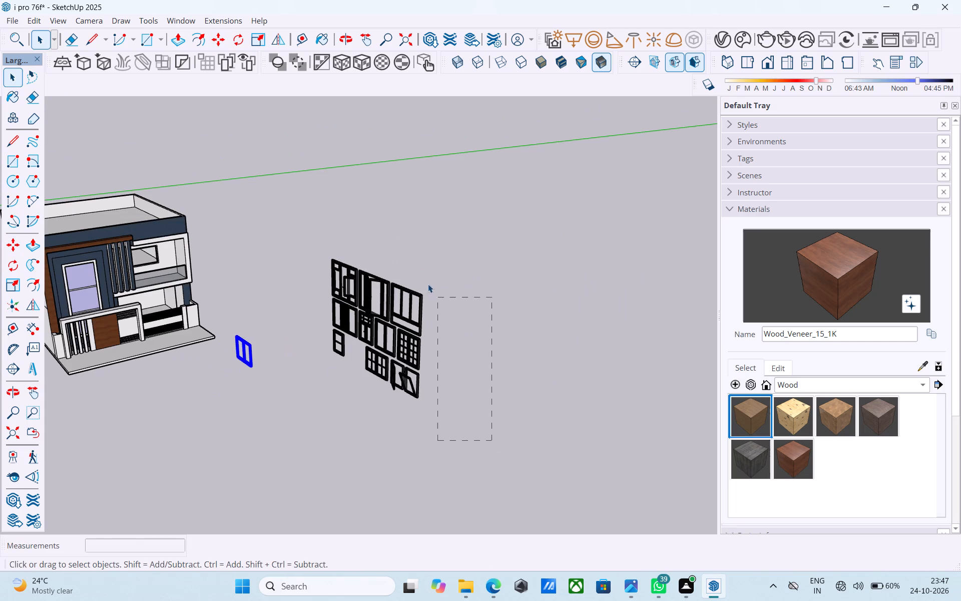
left_click_drag(428, 284, 320, 182)
key("Delete")
Rotate the two-panel window 90 degrees on the ground plane so it faces the same way as the house front.
scroll(320, 182, "down", 5)
middle_click_drag(311, 205, 282, 232)
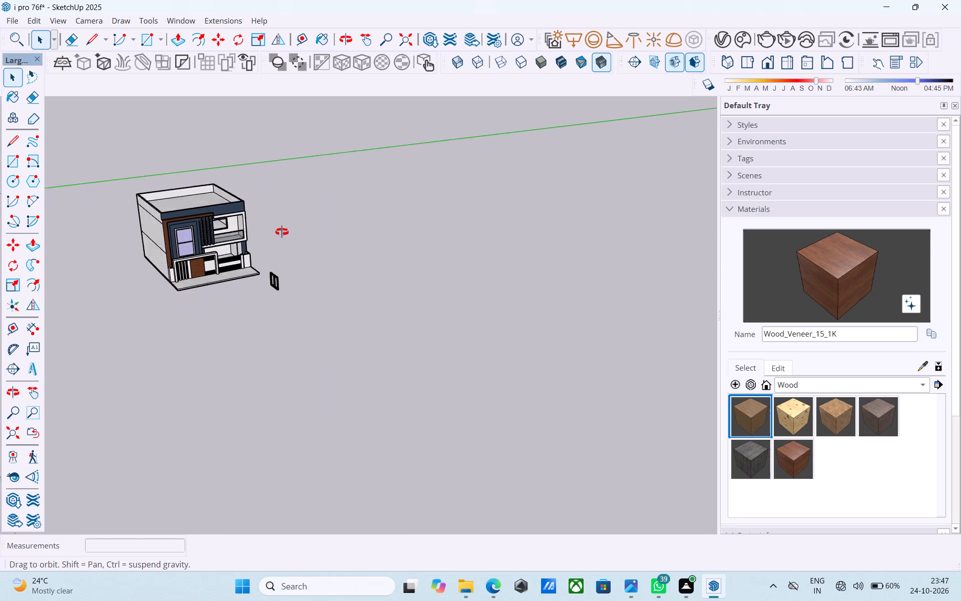
middle_click_drag(282, 232, 283, 277)
scroll(283, 284, "up", 5)
left_click(273, 285)
scroll(273, 284, "up", 4)
middle_click_drag(272, 284, 217, 284)
key("q")
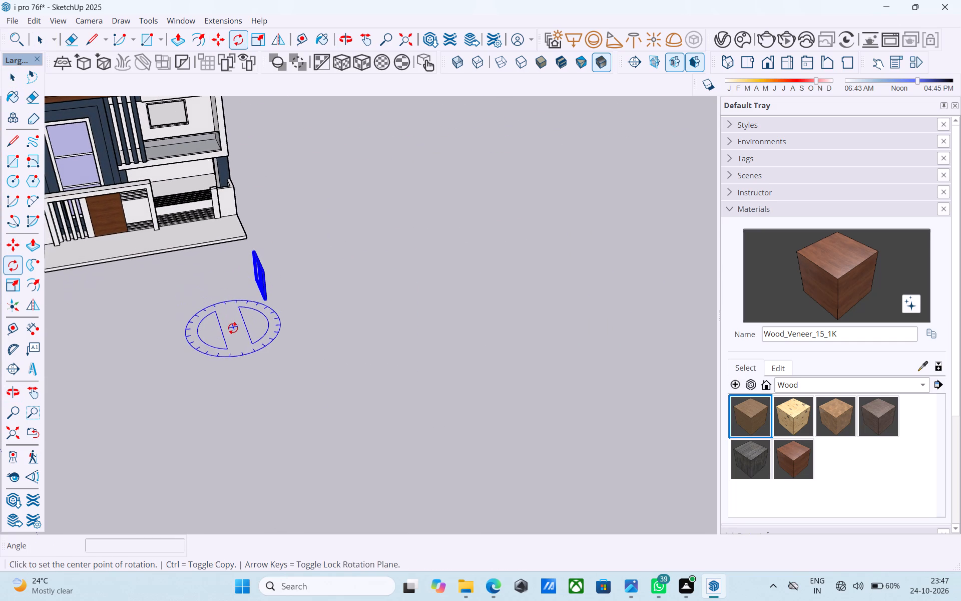
left_click(228, 335)
left_click(340, 310)
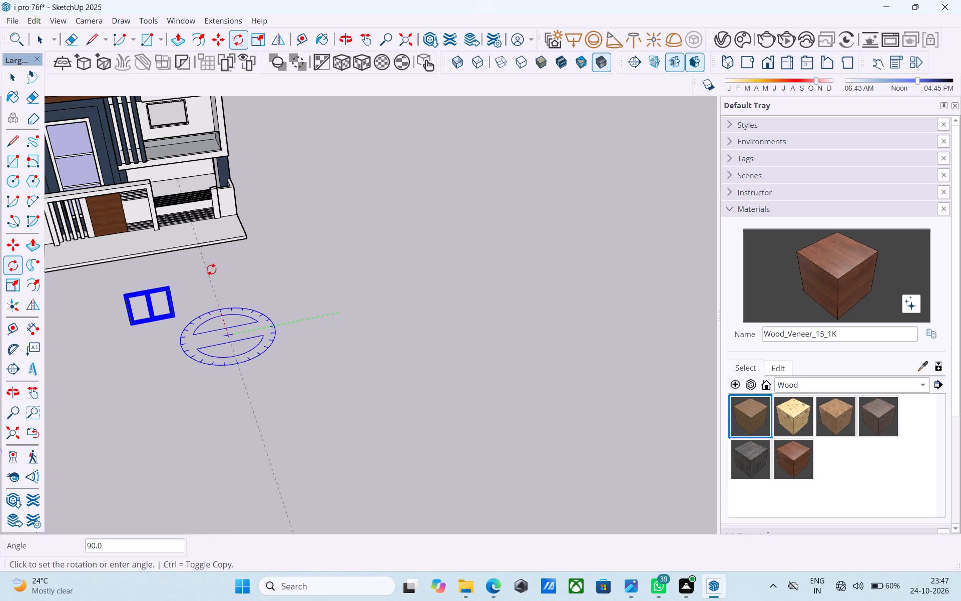
left_click(211, 269)
key("space")
Move the window by its upper corner onto the matching corner of the opening in the upper balcony's back wall.
scroll(242, 264, "down", 5)
middle_click_drag(239, 266, 291, 236)
scroll(253, 292, "up", 5)
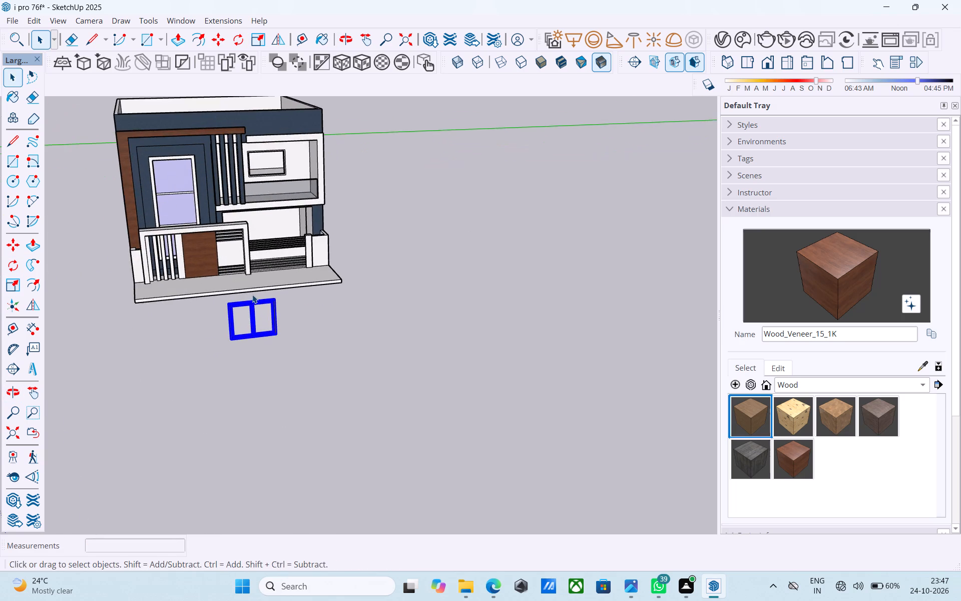
scroll(251, 296, "up", 1)
middle_click_drag(243, 297, 190, 294)
key("m")
scroll(236, 300, "up", 5)
middle_click_drag(257, 298, 117, 345, "shift")
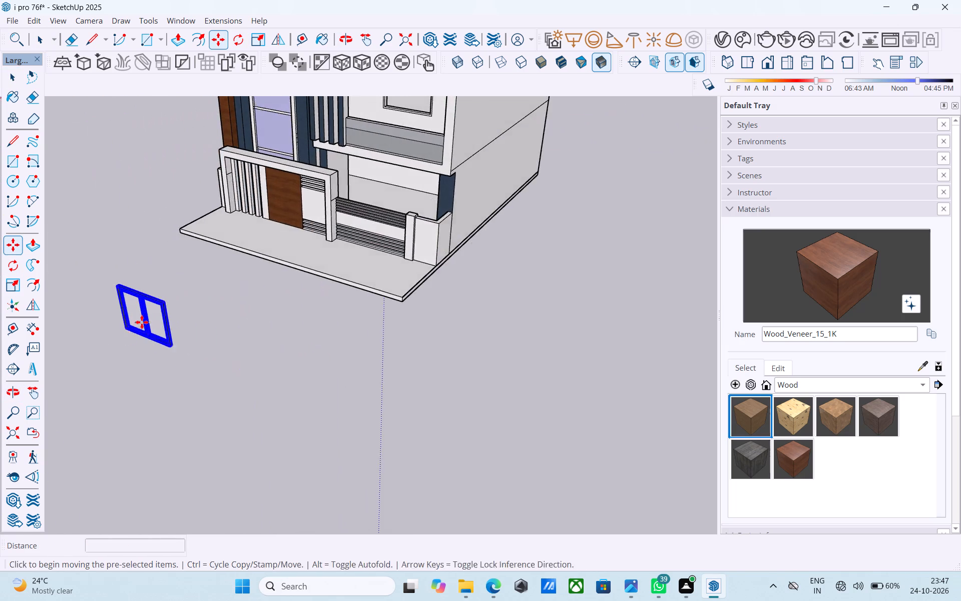
scroll(154, 313, "up", 13)
left_click(163, 299)
scroll(315, 220, "down", 11)
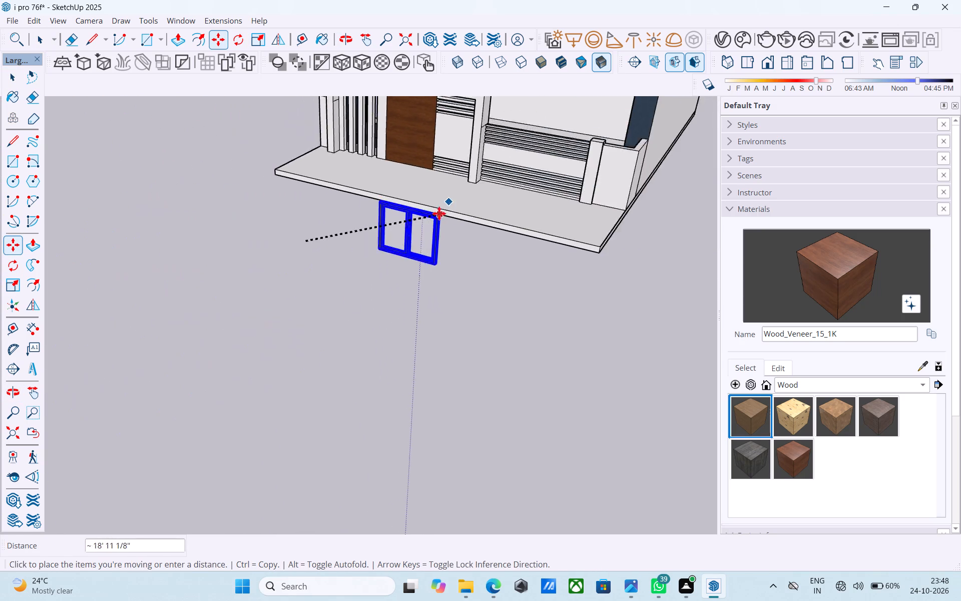
middle_click_drag(439, 213, 394, 269, "shift")
middle_click_drag(392, 177, 375, 234)
scroll(391, 218, "up", 8)
scroll(412, 147, "up", 2)
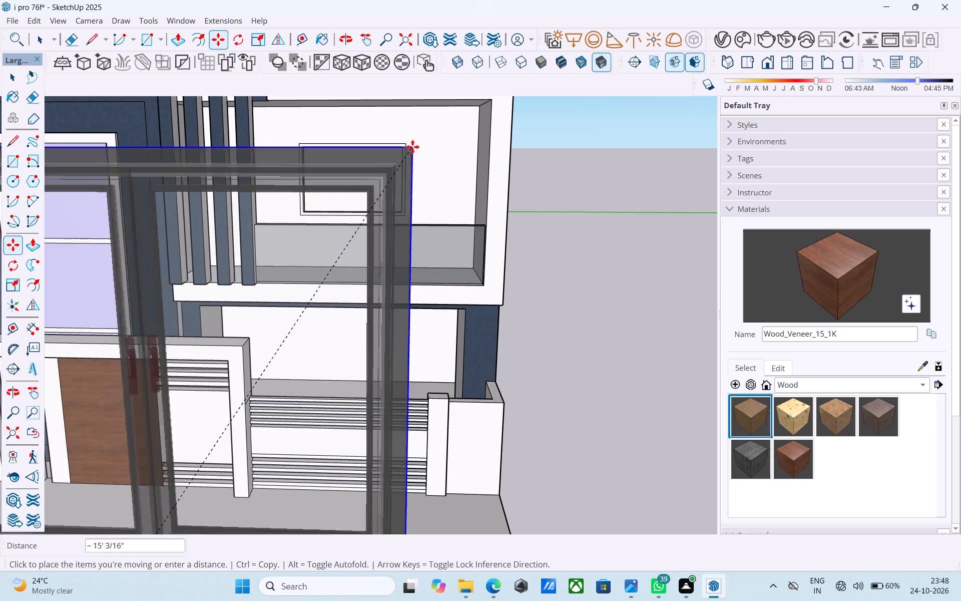
scroll(412, 147, "up", 9)
left_click(401, 138)
scroll(400, 138, "down", 3)
key("space")
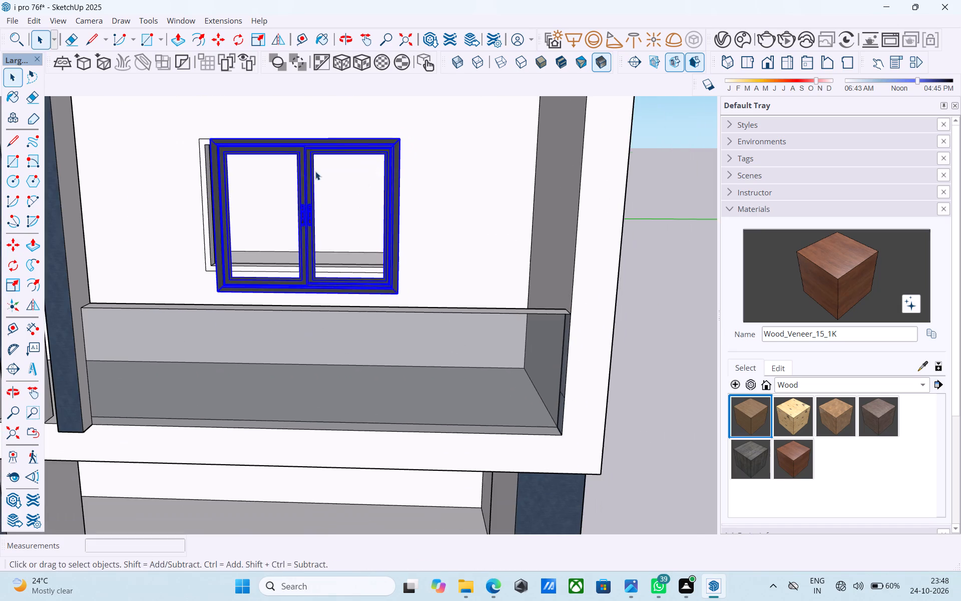
Scale the window's width by about 1.07 so it reaches the side edge of the balcony wall opening.
middle_click_drag(288, 188, 349, 179)
key("s")
scroll(226, 210, "up", 11)
middle_click_drag(220, 215, 302, 227)
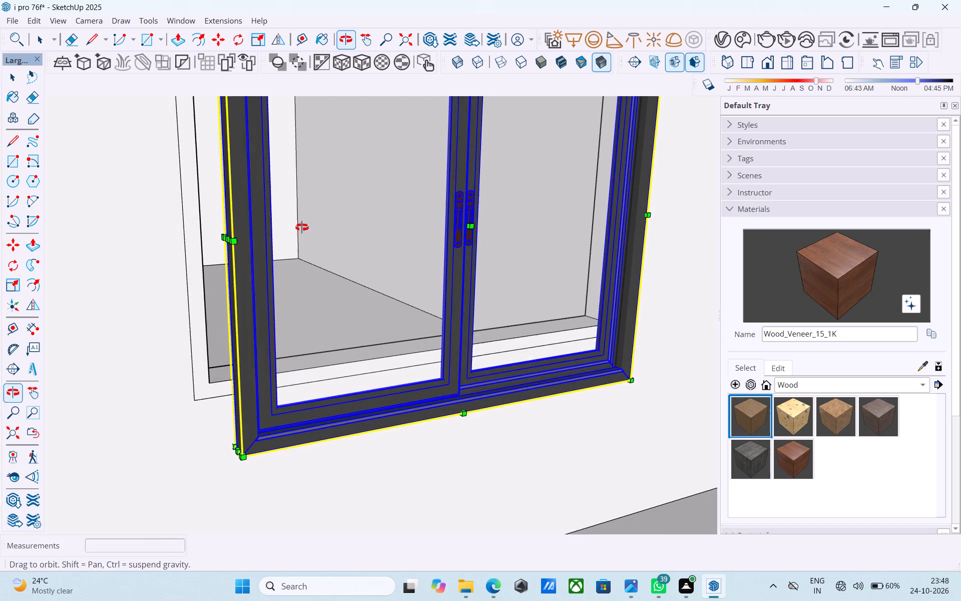
middle_click_drag(302, 227, 306, 228)
left_click(229, 240)
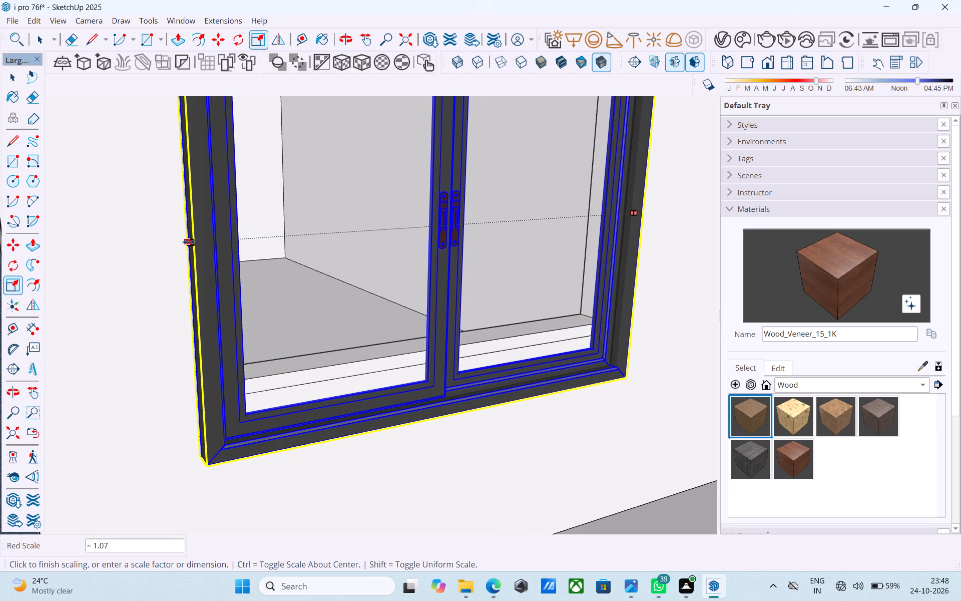
left_click(189, 242)
Scale the window's height to 0.87 from its bottom edge to fit the balcony wall opening.
middle_click_drag(257, 250, 142, 216)
middle_click_drag(314, 328, 233, 343)
scroll(374, 418, "up", 5)
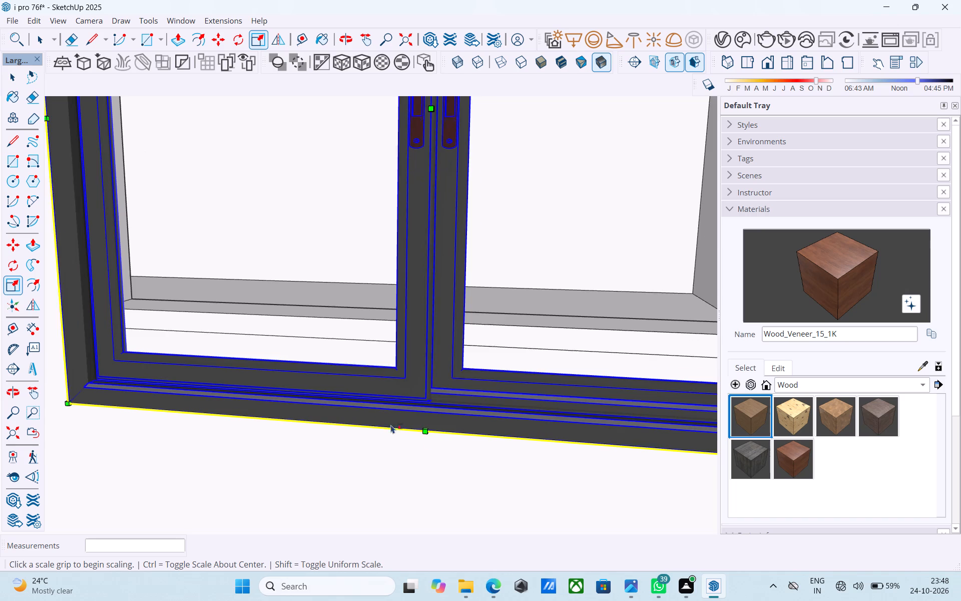
left_click(435, 426)
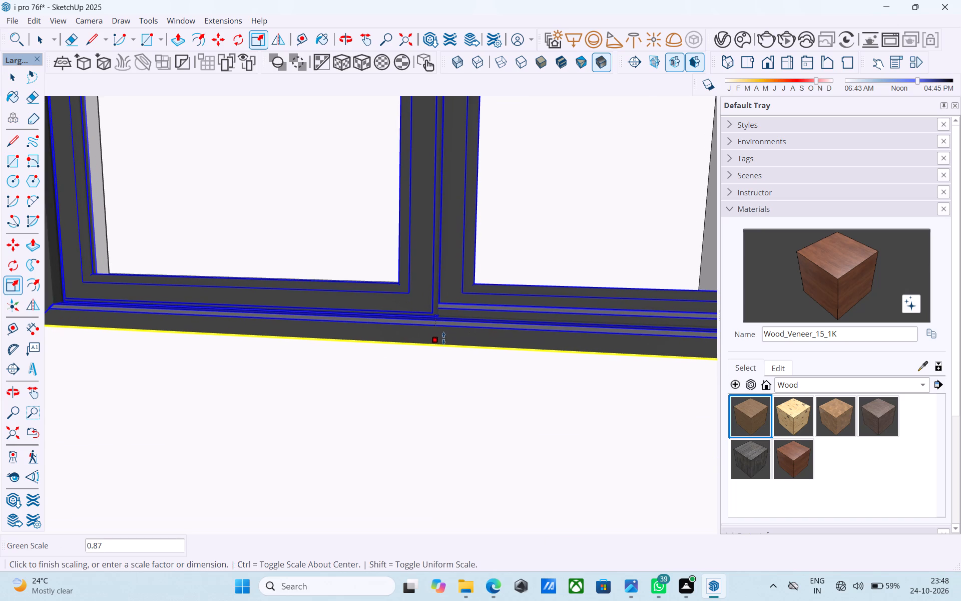
left_click(443, 338)
key("space")
Deselect the fitted window and save the model.
scroll(442, 338, "down", 20)
scroll(442, 338, "down", 10)
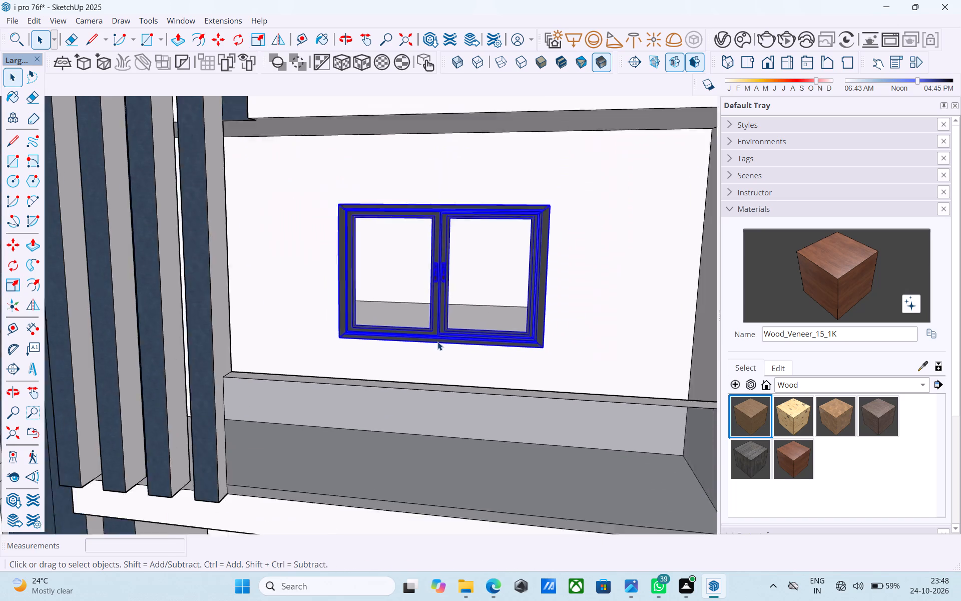
scroll(437, 342, "down", 15)
left_click(582, 329)
middle_click_drag(502, 346, 503, 336)
scroll(503, 336, "up", 1)
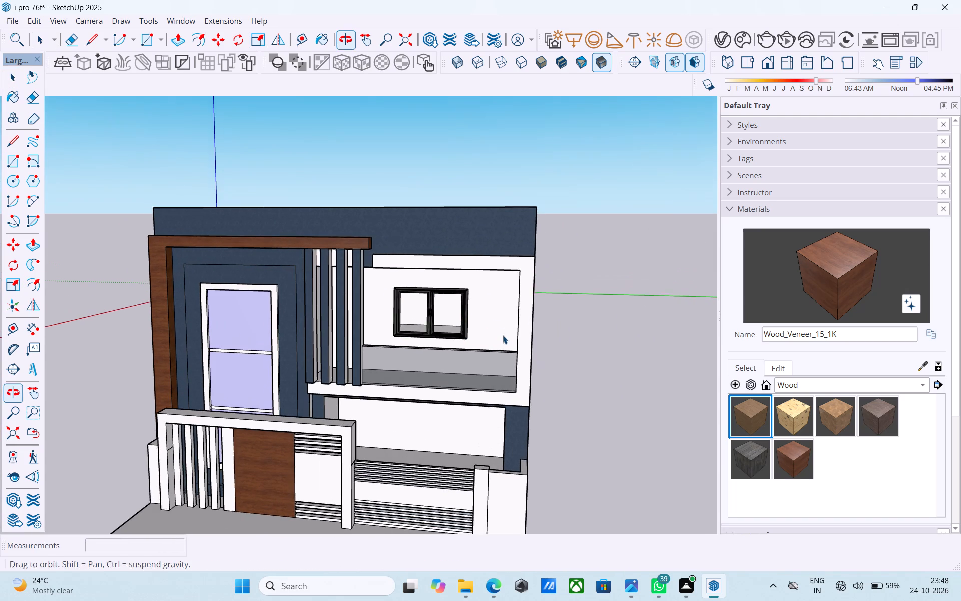
key("ctrl+s")
Paint the underside and right inner side of the front gate frame with Wood_Veneer_15_1K.
left_click(435, 385)
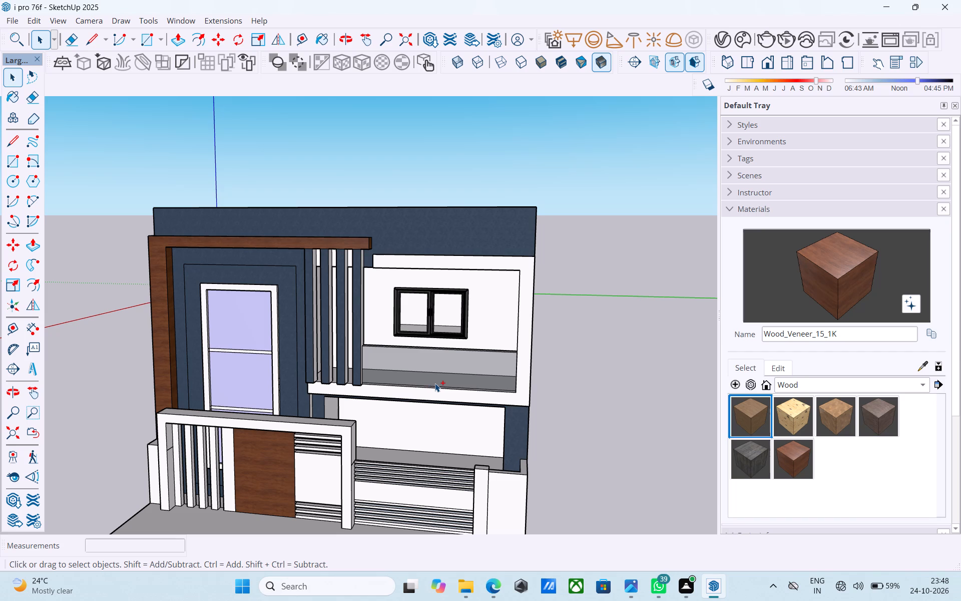
middle_click_drag(435, 383, 555, 283)
scroll(395, 430, "up", 6)
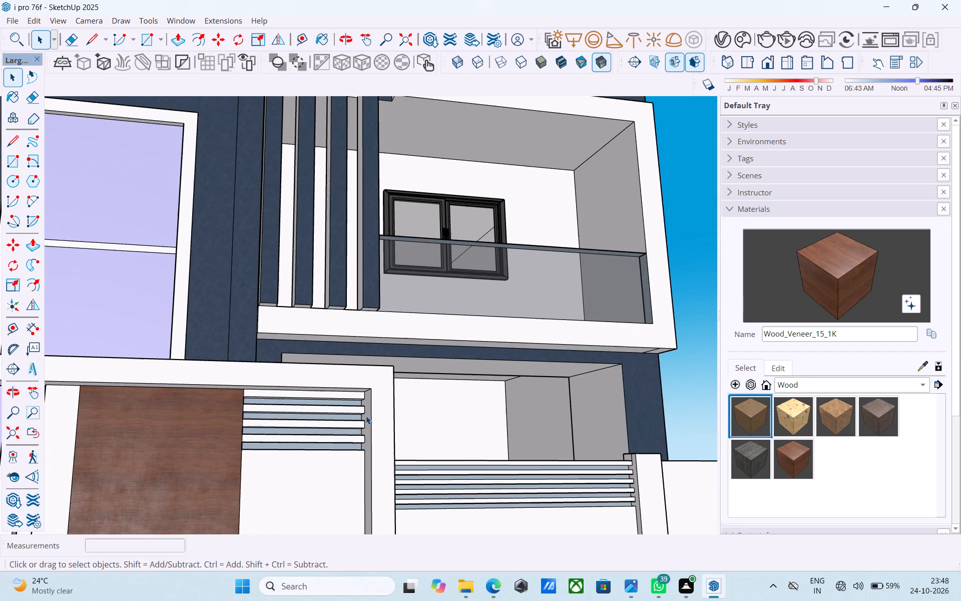
scroll(365, 410, "down", 3)
middle_click_drag(364, 409, 447, 361)
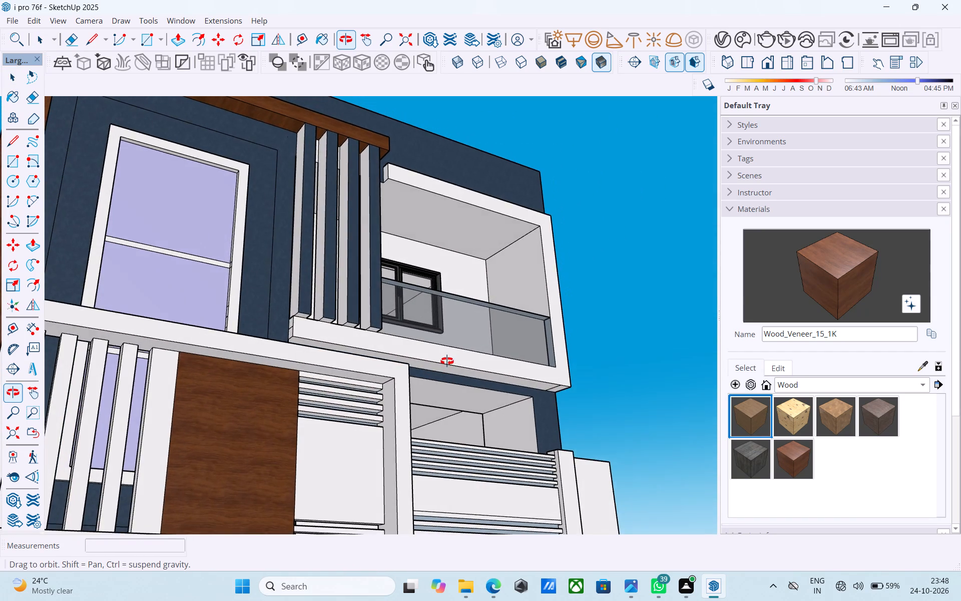
middle_click_drag(447, 361, 466, 345)
left_click(839, 257)
scroll(347, 407, "up", 3)
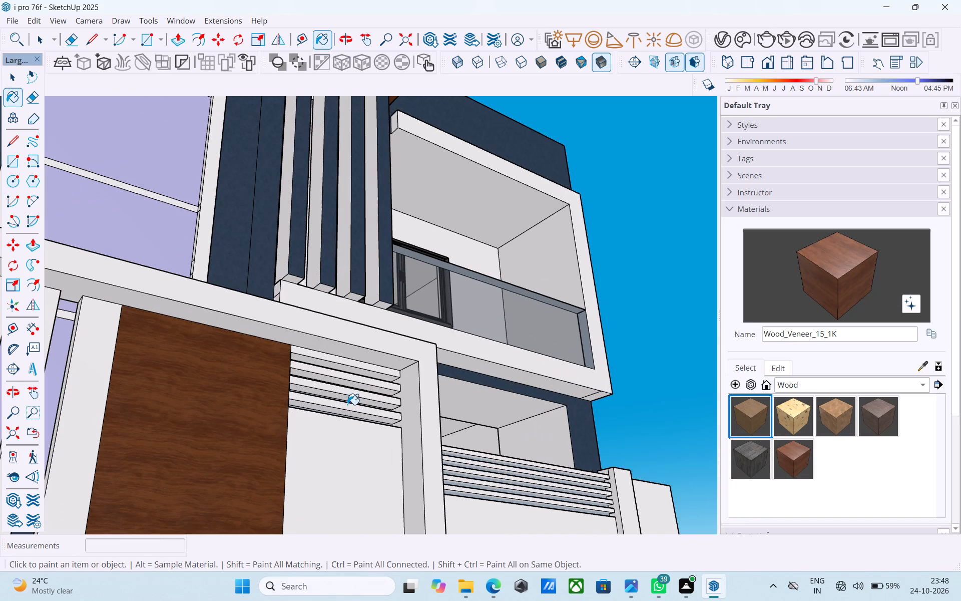
left_click(404, 390)
scroll(403, 390, "up", 1)
left_click(394, 366)
scroll(402, 362, "down", 6)
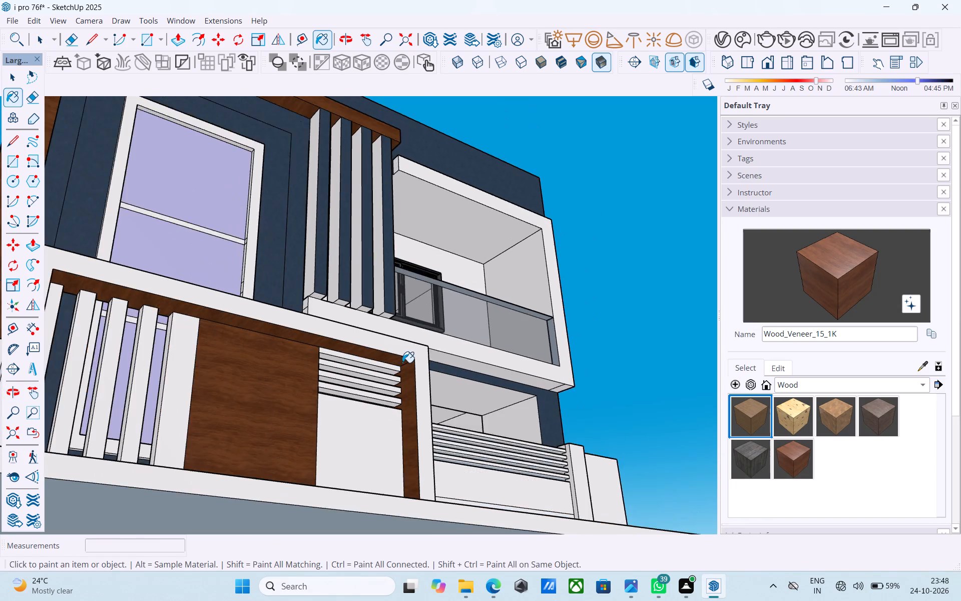
Paint the left inner side of the front gate frame with the same wood veneer.
scroll(402, 363, "down", 2)
middle_click_drag(369, 376, 129, 421)
scroll(129, 420, "up", 3)
left_click(147, 402)
left_click(143, 426)
scroll(142, 418, "up", 3)
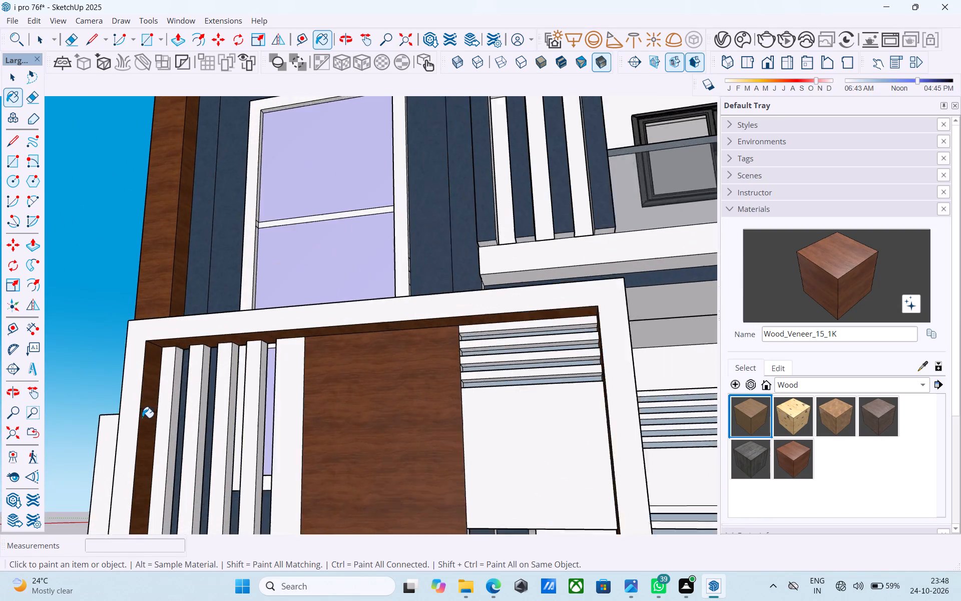
scroll(142, 418, "up", 2)
scroll(142, 418, "down", 9)
key("space")
Paint the low boundary wall at the right end of the front with I01_Sky_Frost from the Solid Colors collection.
middle_click_drag(187, 419, 272, 497)
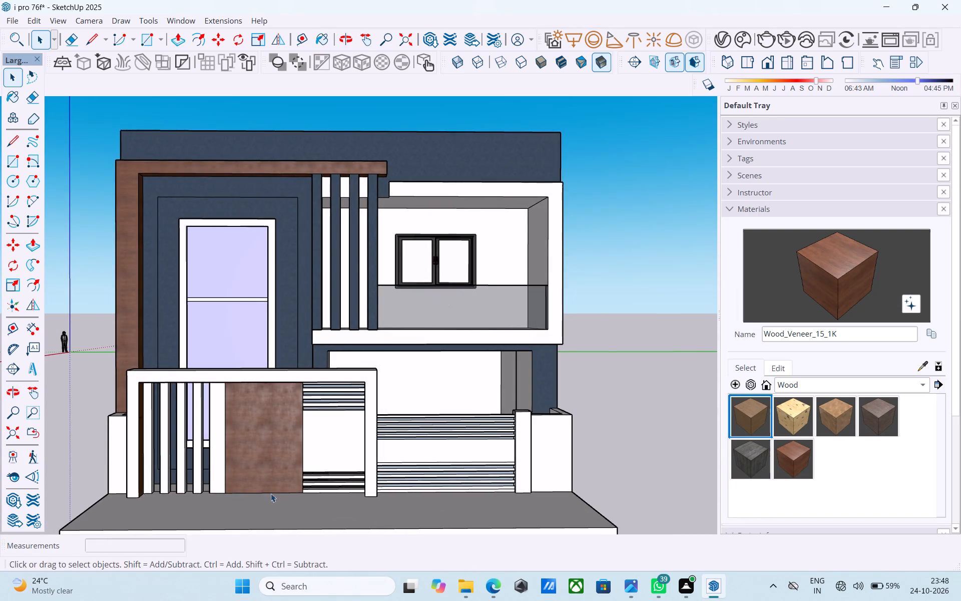
scroll(269, 491, "down", 2)
middle_click_drag(268, 490, 236, 469)
left_click(816, 385)
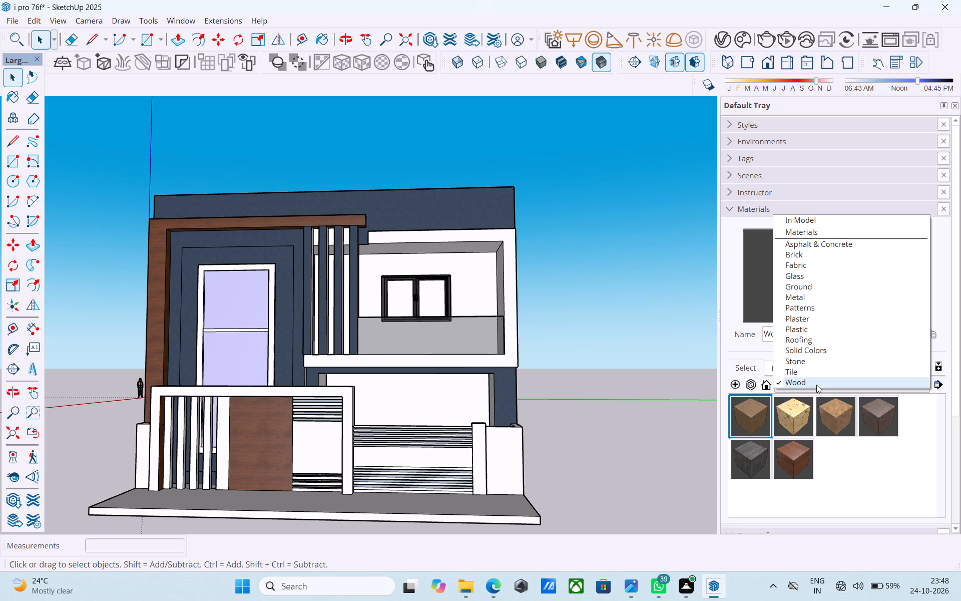
left_click(814, 353)
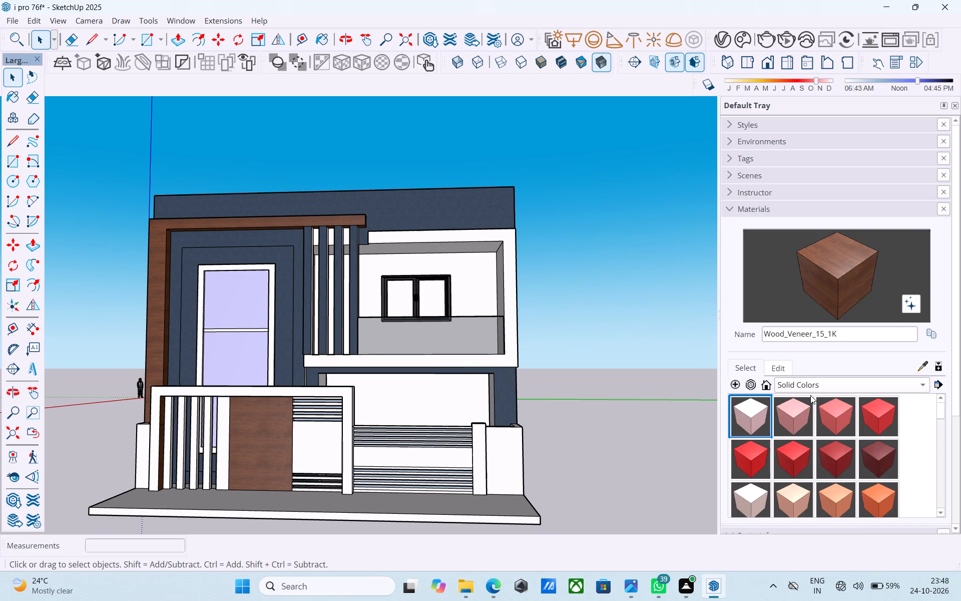
scroll(810, 395, "down", 9)
scroll(790, 455, "down", 8)
scroll(787, 456, "up", 1)
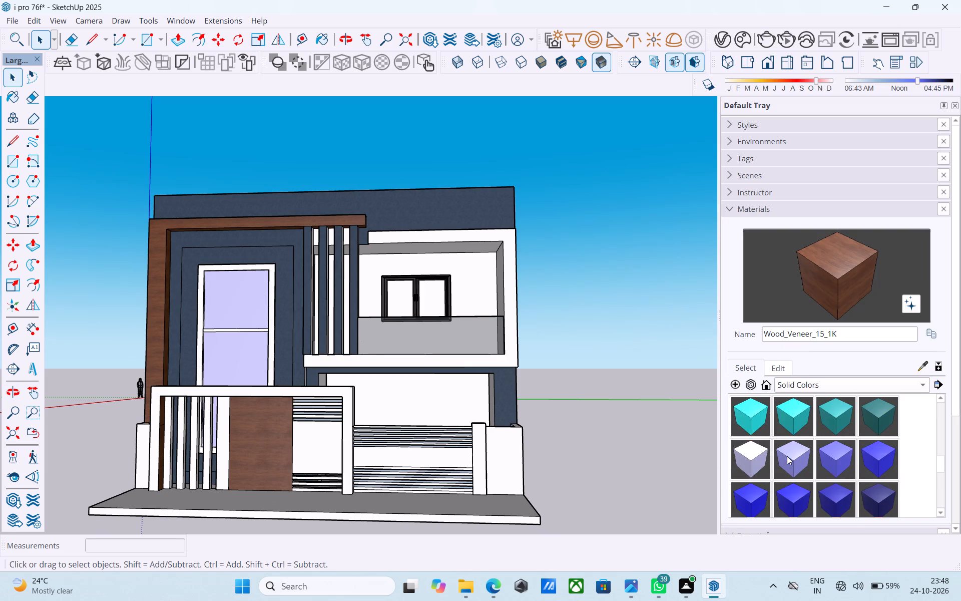
left_click(766, 454)
left_click(492, 453)
scroll(493, 453, "up", 2)
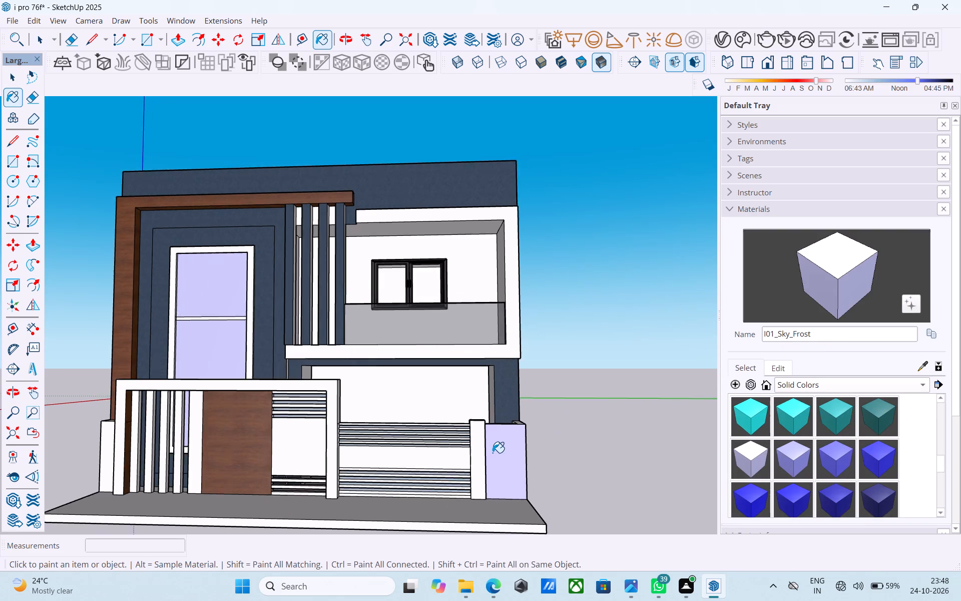
scroll(493, 453, "up", 2)
scroll(493, 453, "down", 4)
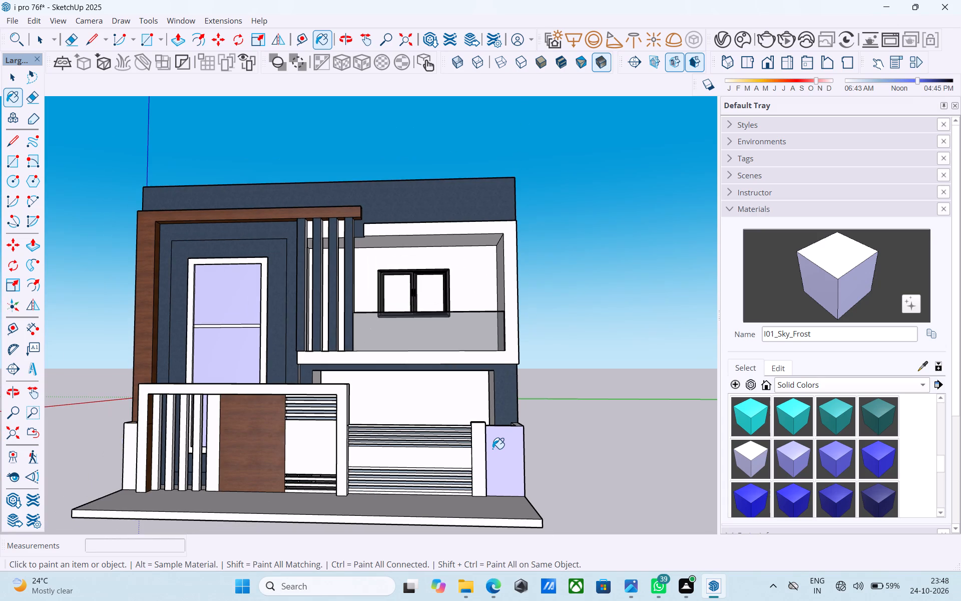
Paint the upper balcony's outer frame and back wall with I01_Sky_Frost.
left_click(490, 356)
left_click(485, 269)
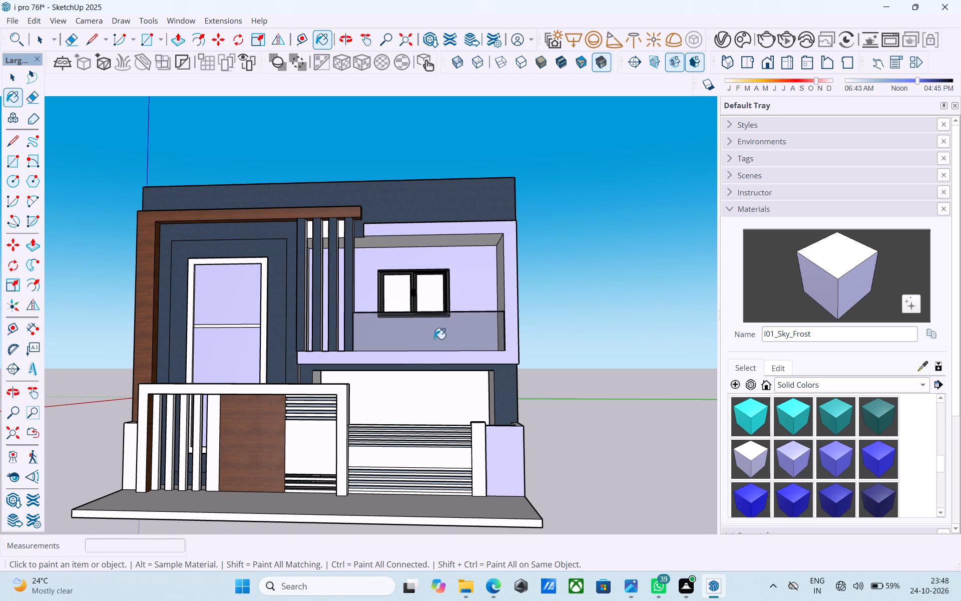
Paint the front gate frame, the panel beside the wood panel and the low wall between the railings with I01_Sky_Frost.
scroll(421, 366, "down", 4)
middle_click_drag(413, 390, 354, 436)
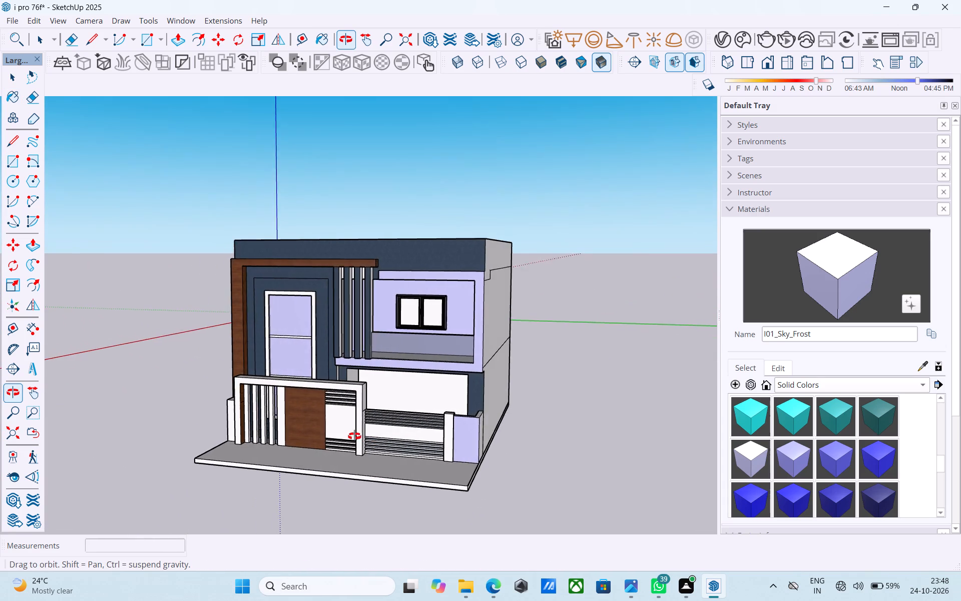
middle_click_drag(354, 436, 384, 435)
scroll(374, 429, "up", 5)
left_click(352, 414)
left_click(336, 414)
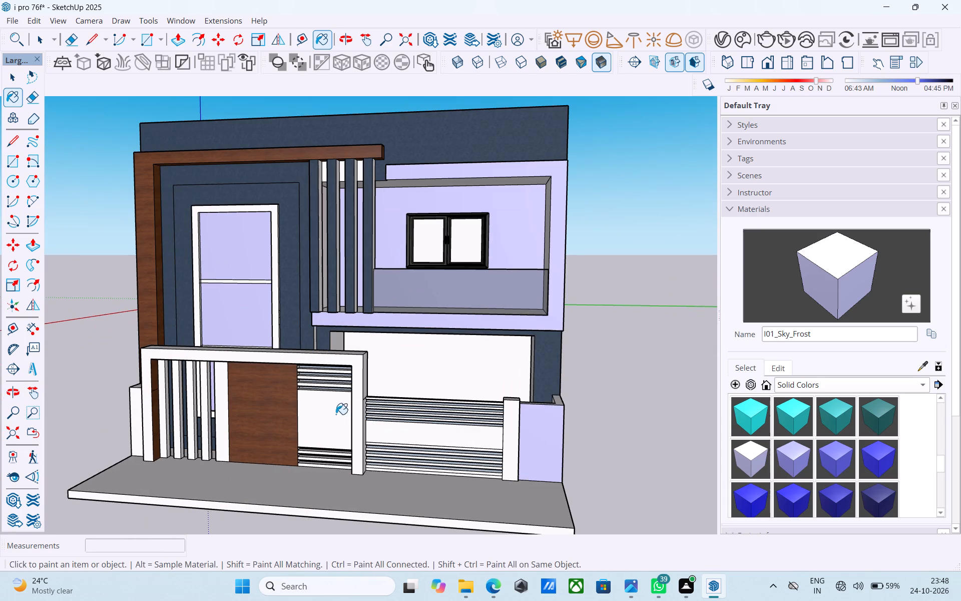
scroll(354, 418, "up", 4)
left_click(356, 418)
left_click(390, 435)
scroll(391, 435, "down", 11)
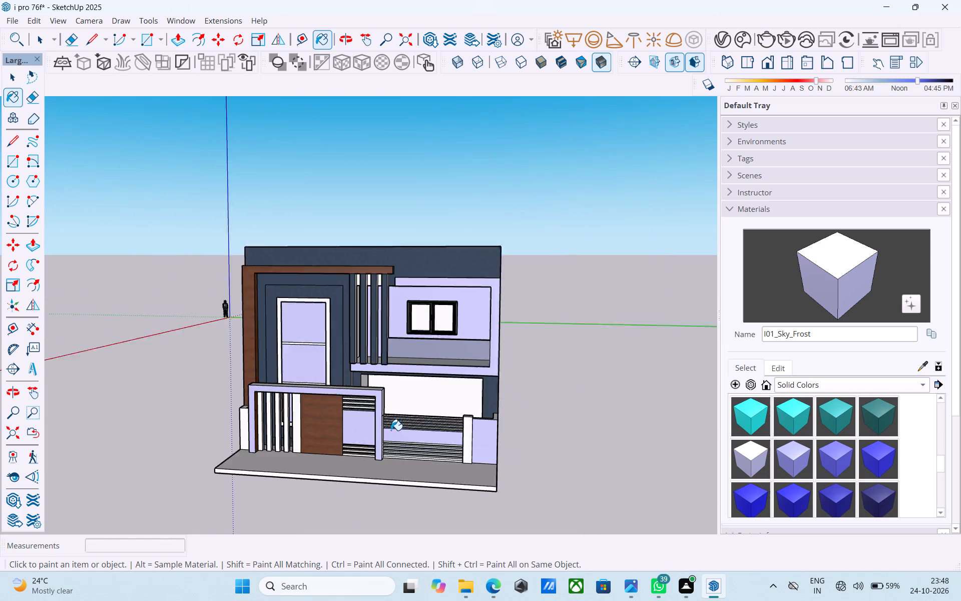
Select all the connected house geometry, without the separate balcony window, and make it a group.
key("space")
scroll(390, 427, "down", 6)
middle_click(390, 427)
left_click_drag(472, 480, 285, 262)
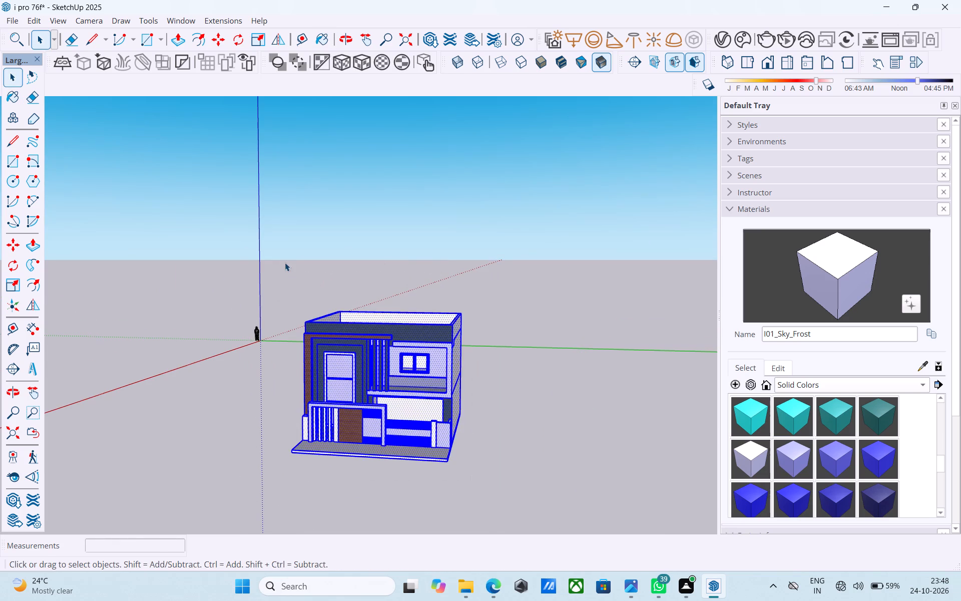
right_click(285, 262)
left_click(458, 313)
left_click_drag(508, 513, 212, 227)
right_click(215, 228)
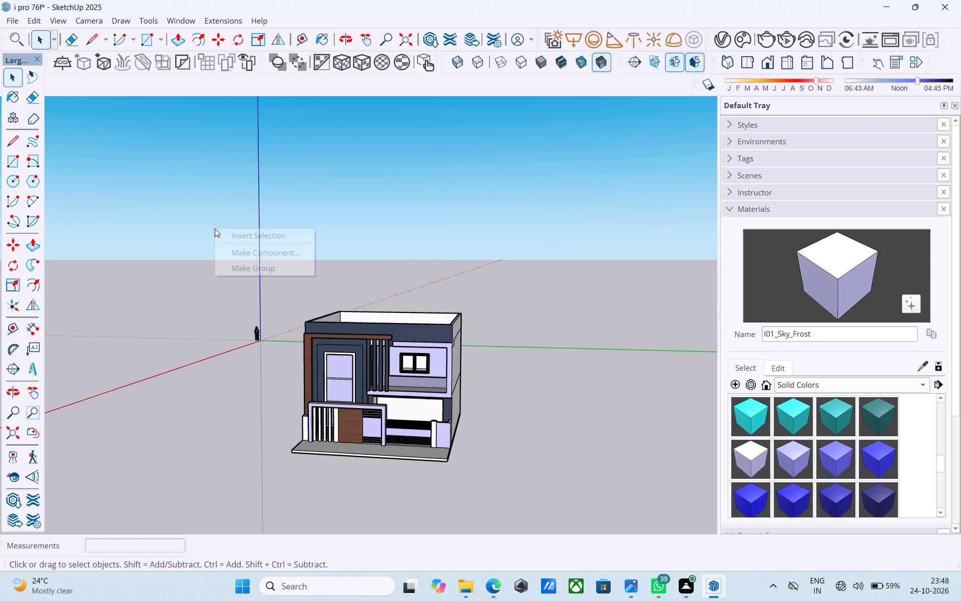
left_click(461, 315)
triple_click(405, 365)
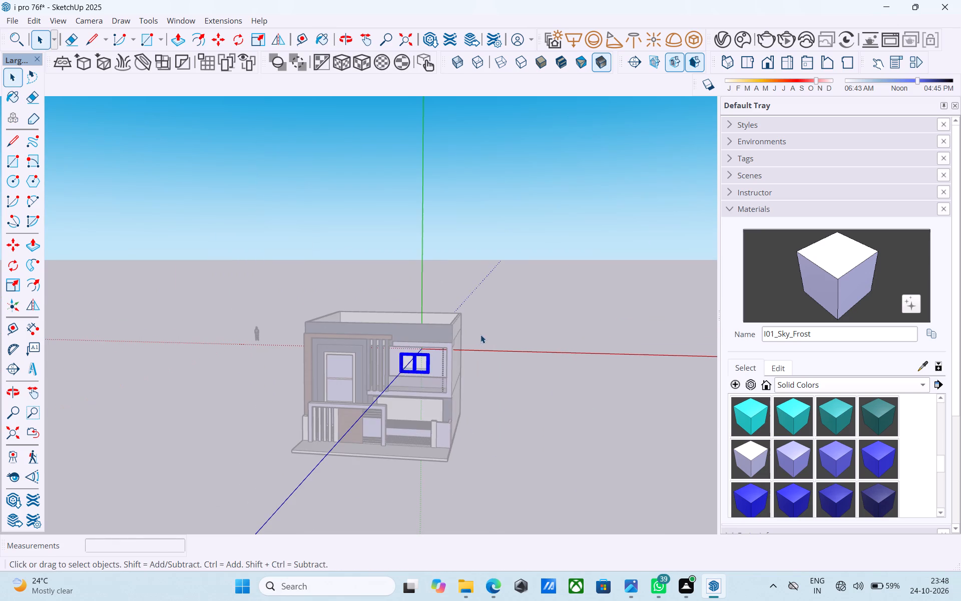
left_click(480, 335)
triple_click(384, 334)
right_click(384, 333)
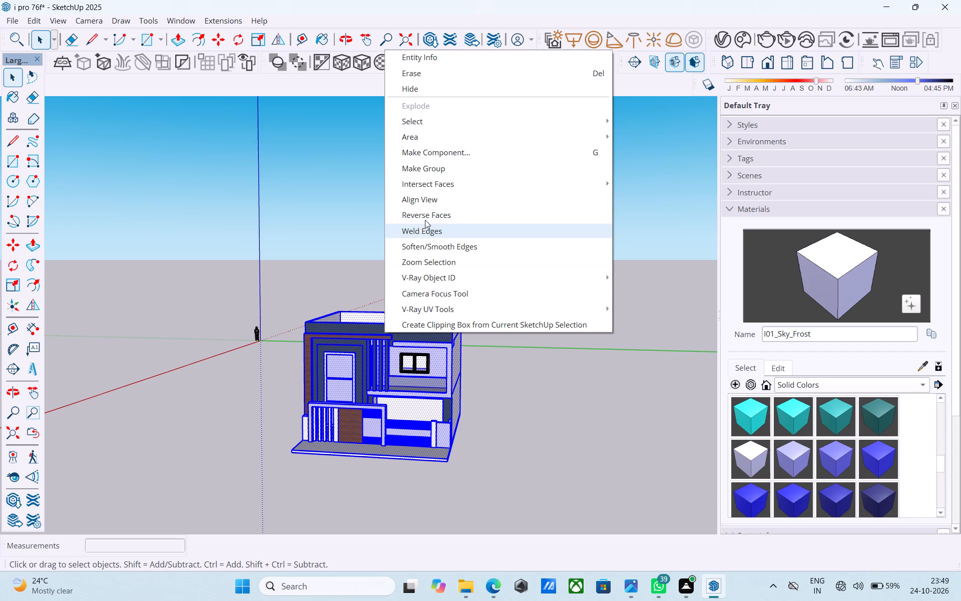
left_click(441, 165)
right_click(475, 268)
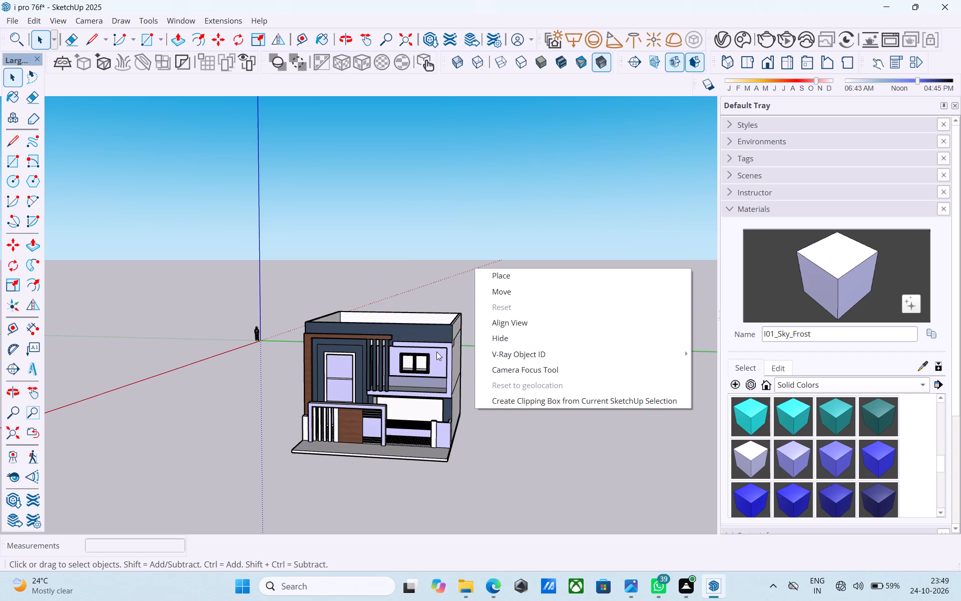
Paint the whole house group with I01_Sky_Frost to cover its remaining unpainted faces.
key("space")
left_click(821, 268)
left_click(378, 367)
key("space")
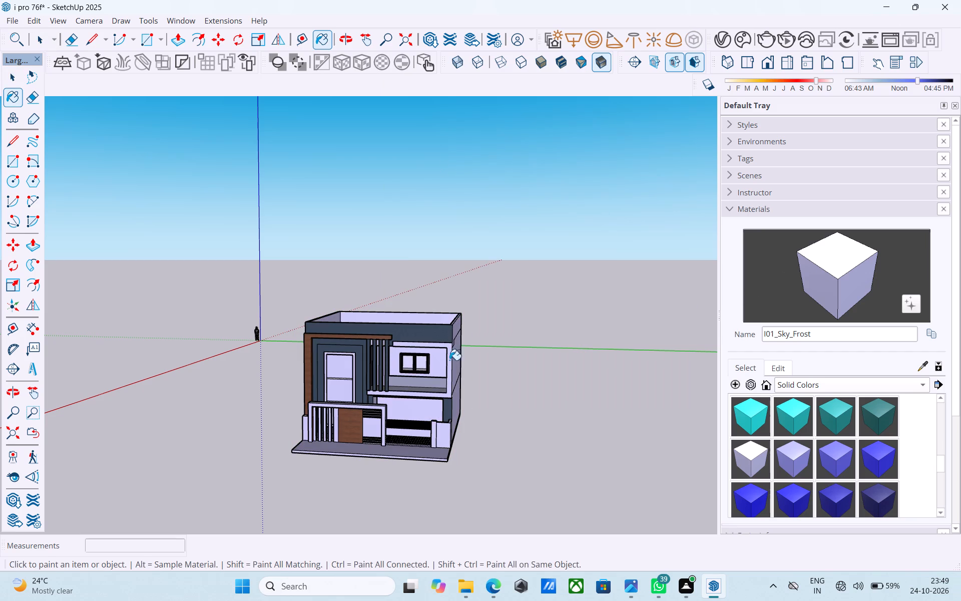
Edit the I01_Sky_Frost material's colour to a paler, slightly pinkish lavender.
left_click(506, 345)
scroll(384, 376, "up", 4)
left_click_drag(773, 360, 775, 365)
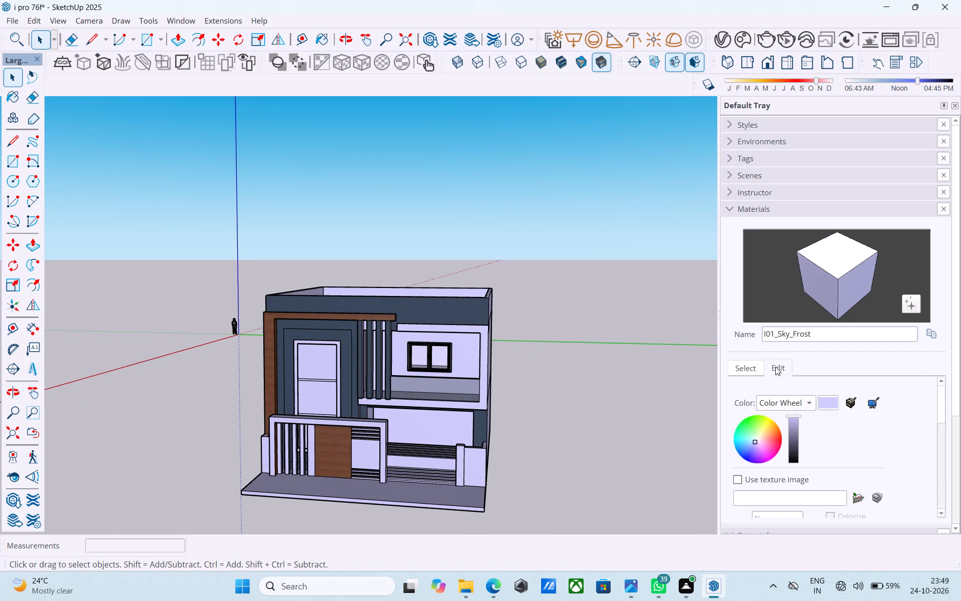
left_click(757, 441)
key("space")
left_click(514, 395)
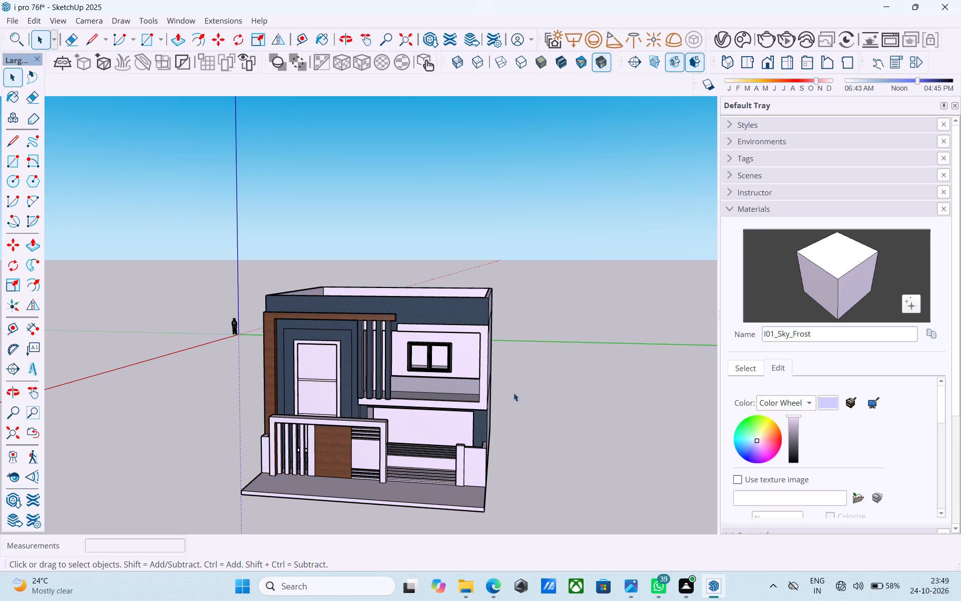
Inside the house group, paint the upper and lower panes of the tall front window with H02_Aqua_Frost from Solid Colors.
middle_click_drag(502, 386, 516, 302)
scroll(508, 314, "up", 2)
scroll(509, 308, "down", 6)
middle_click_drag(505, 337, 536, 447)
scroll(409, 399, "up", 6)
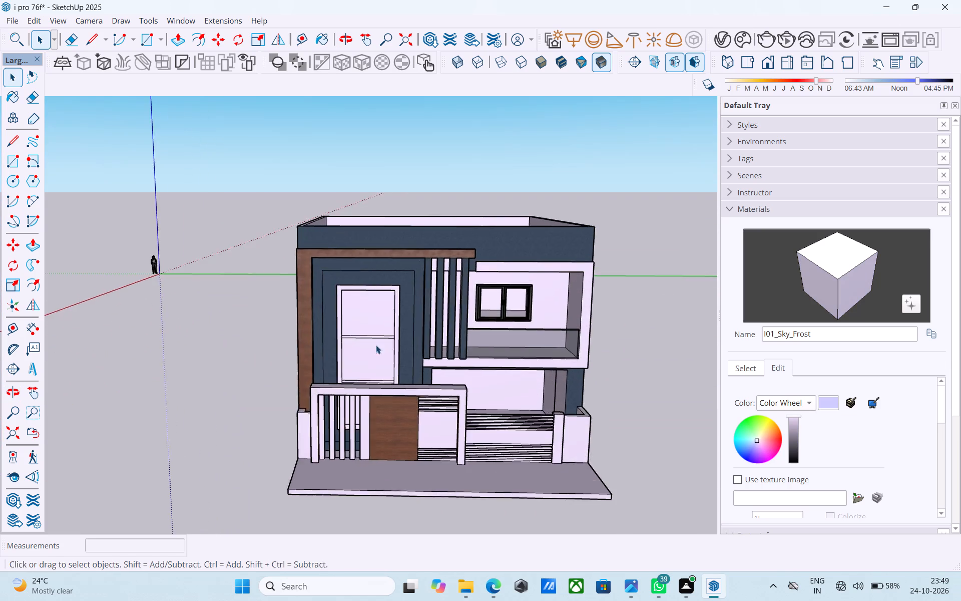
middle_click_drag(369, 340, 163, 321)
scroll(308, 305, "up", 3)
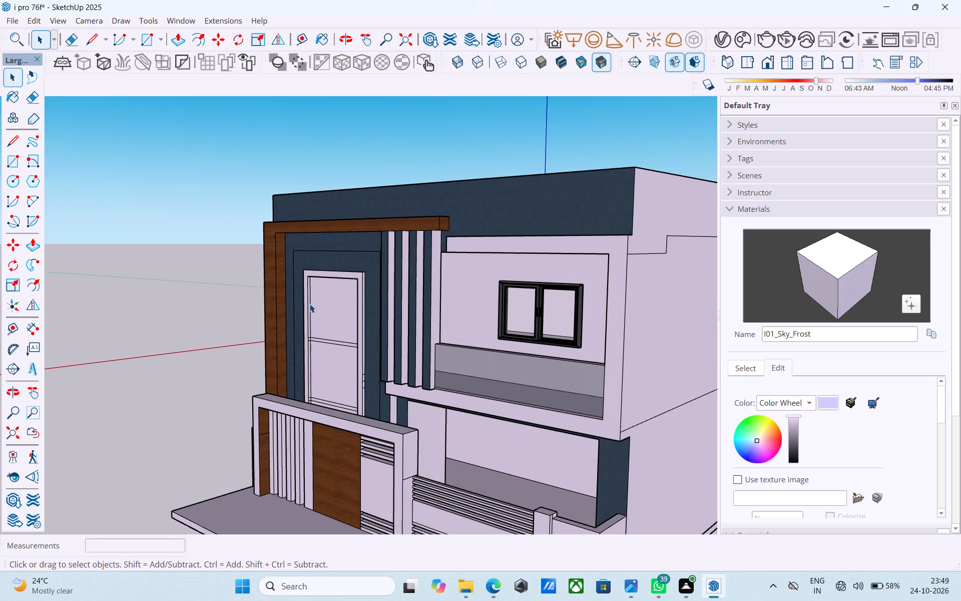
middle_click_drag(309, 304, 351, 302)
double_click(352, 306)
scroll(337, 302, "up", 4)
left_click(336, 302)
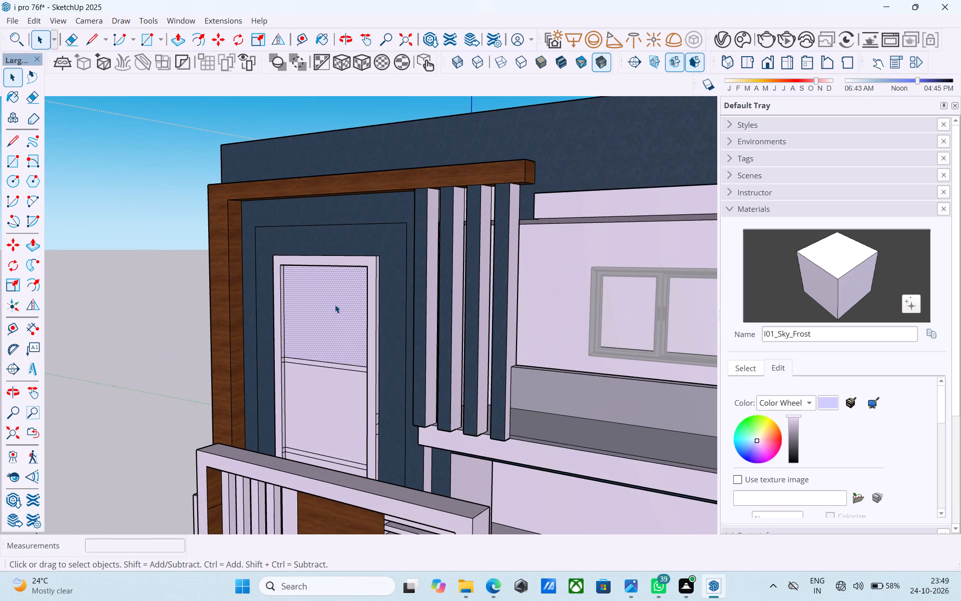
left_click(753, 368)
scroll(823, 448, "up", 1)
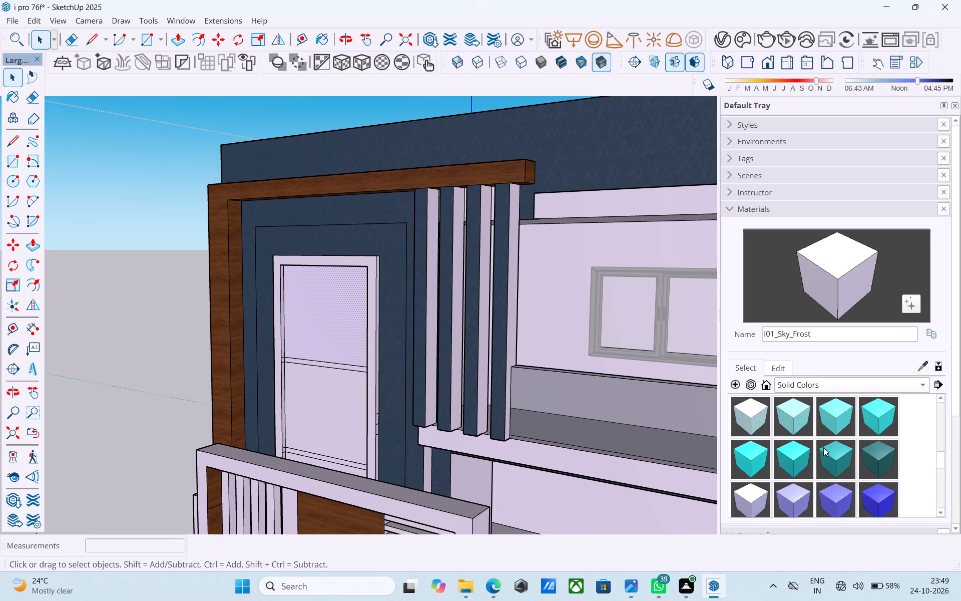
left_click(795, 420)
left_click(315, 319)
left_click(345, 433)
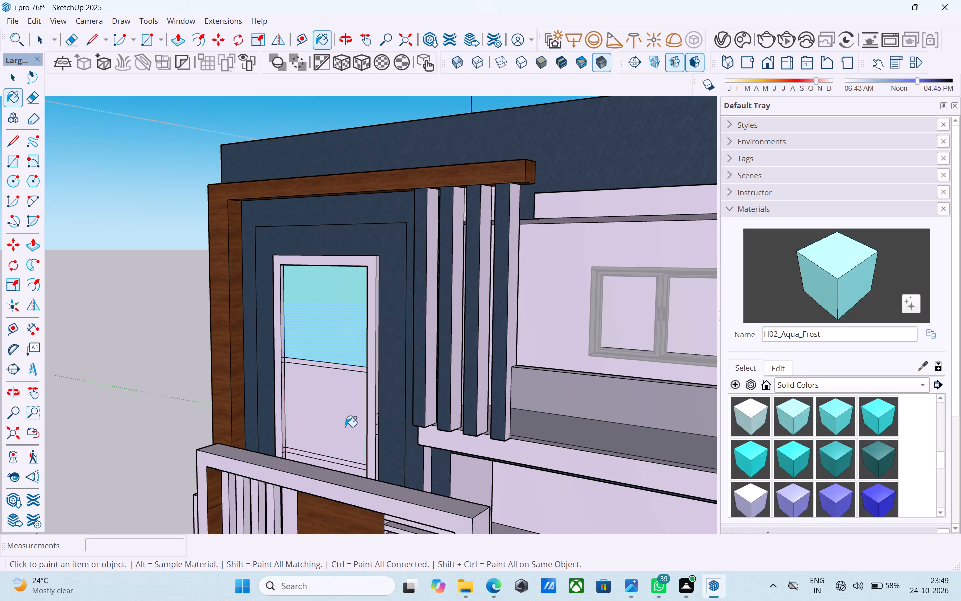
Paint both panes of the tall front window with H01_Misty_Ice and leave the house group.
scroll(313, 377, "down", 6)
middle_click_drag(313, 377, 678, 410)
scroll(788, 420, "up", 5)
scroll(788, 419, "down", 4)
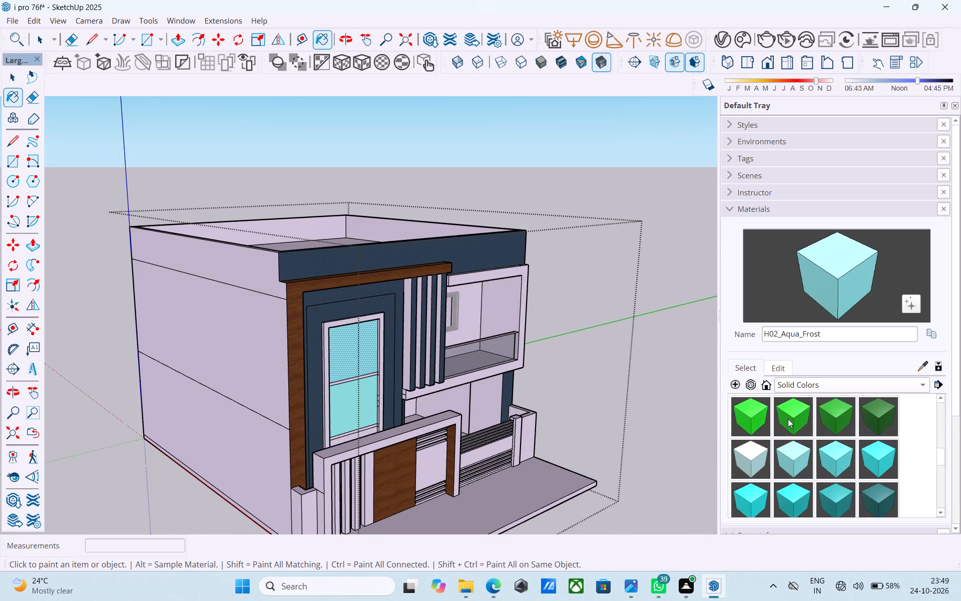
left_click(764, 448)
middle_click_drag(645, 411, 371, 345)
left_click(226, 314)
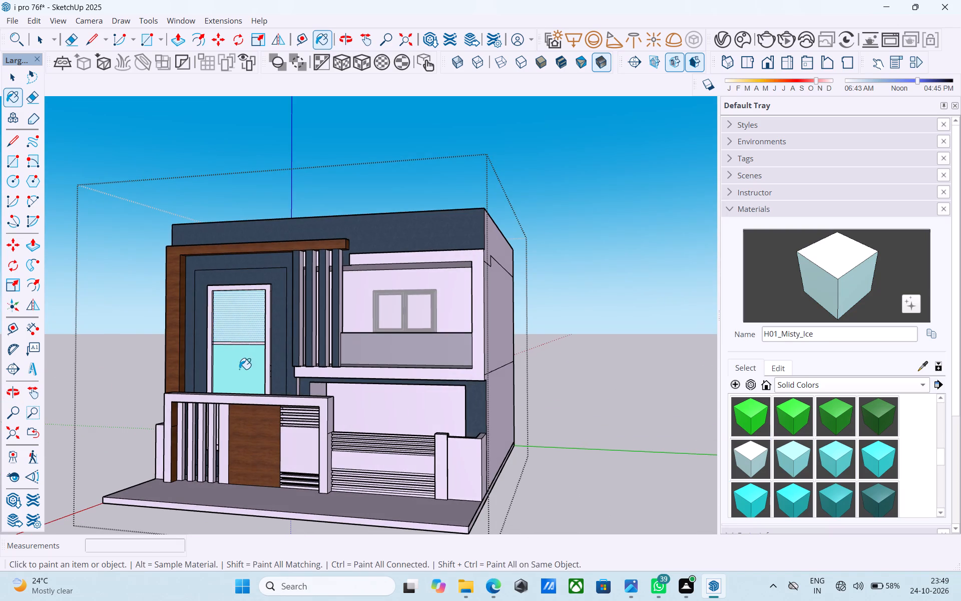
left_click(239, 369)
scroll(240, 365, "down", 5)
middle_click_drag(241, 367, 301, 393)
key("space")
left_click(500, 339)
scroll(254, 329, "up", 4)
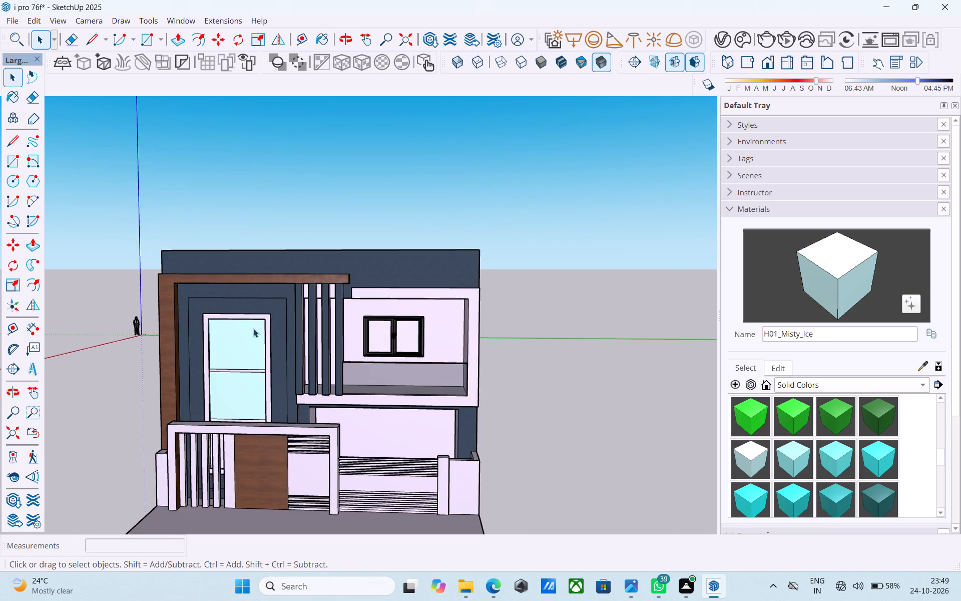
Save the model.
scroll(253, 329, "down", 4)
key("ctrl+s")
left_click(462, 387)
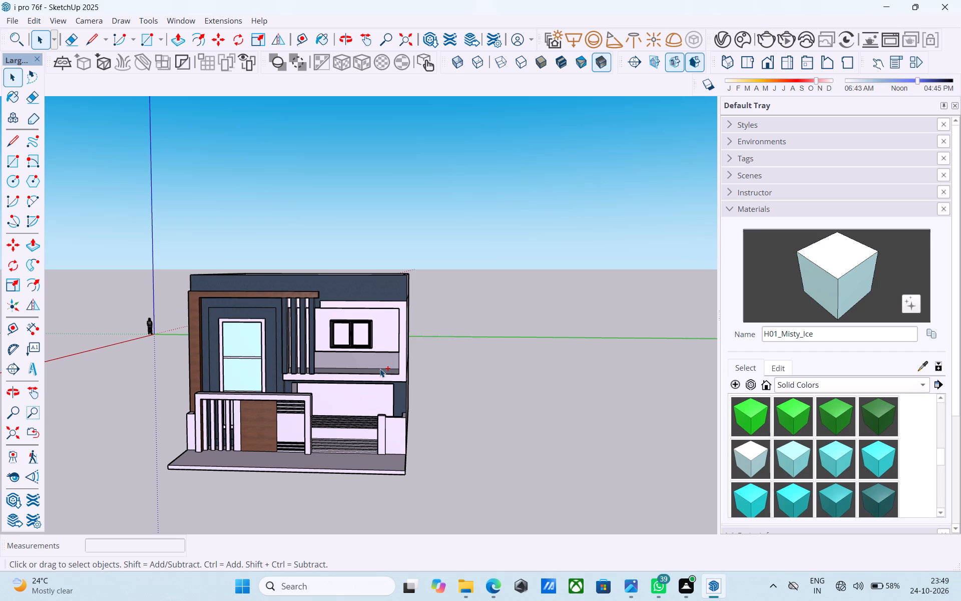
Inside the house group, push the front face of the base slab back about 6' 6 7/8" toward the gate and railings.
middle_click_drag(365, 363, 365, 413)
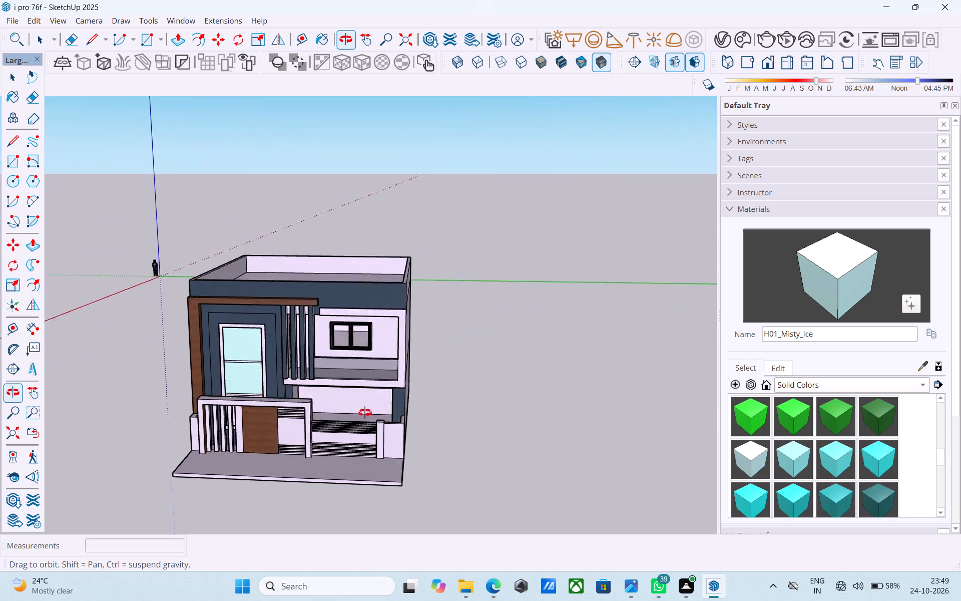
middle_click_drag(365, 413, 363, 435)
scroll(324, 477, "up", 6)
key("space")
middle_click_drag(314, 484, 262, 418)
scroll(302, 473, "up", 4)
left_click(314, 456)
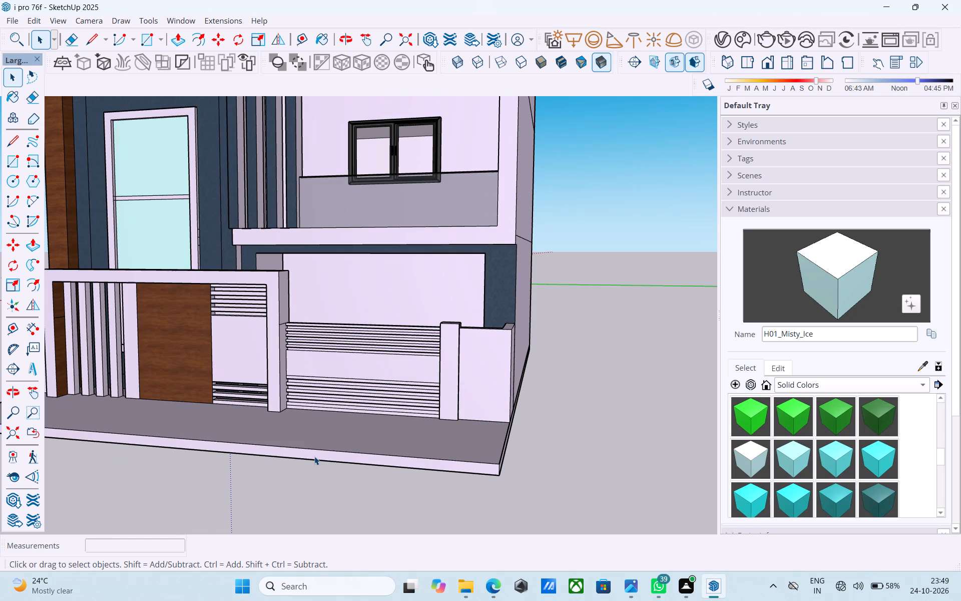
left_click(315, 456)
left_click(315, 453)
double_click(316, 456)
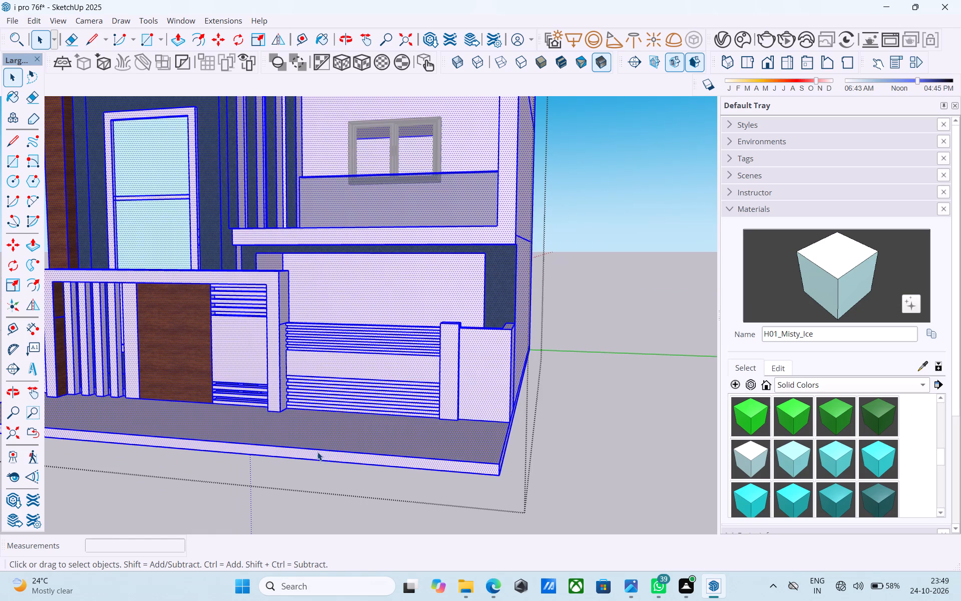
left_click(317, 452)
key("p")
left_click(319, 454)
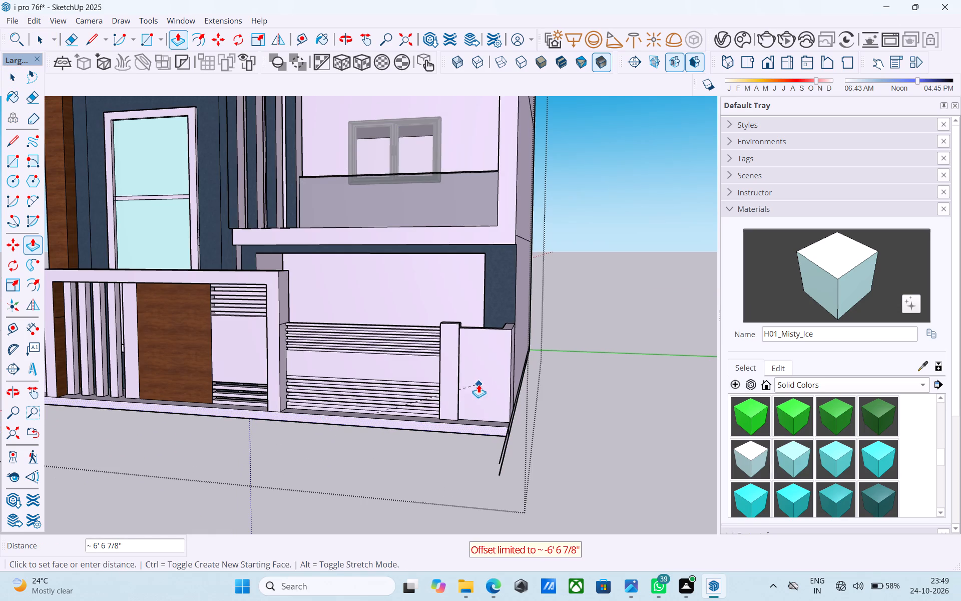
left_click(478, 384)
key("space")
scroll(478, 383, "down", 6)
middle_click_drag(448, 385, 482, 432)
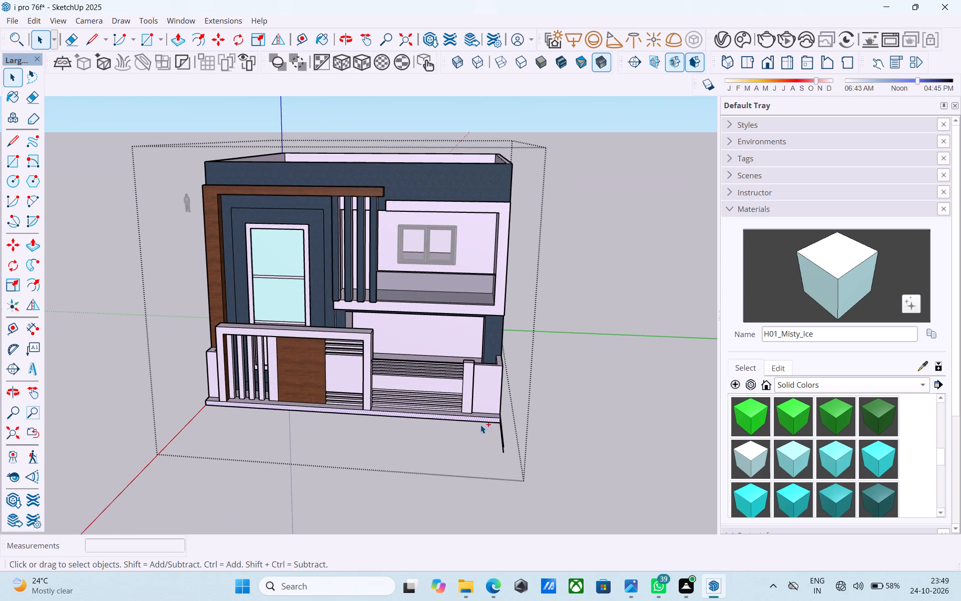
Save the model and leave the house group.
key("ctrl+s")
key("space")
left_click(578, 386)
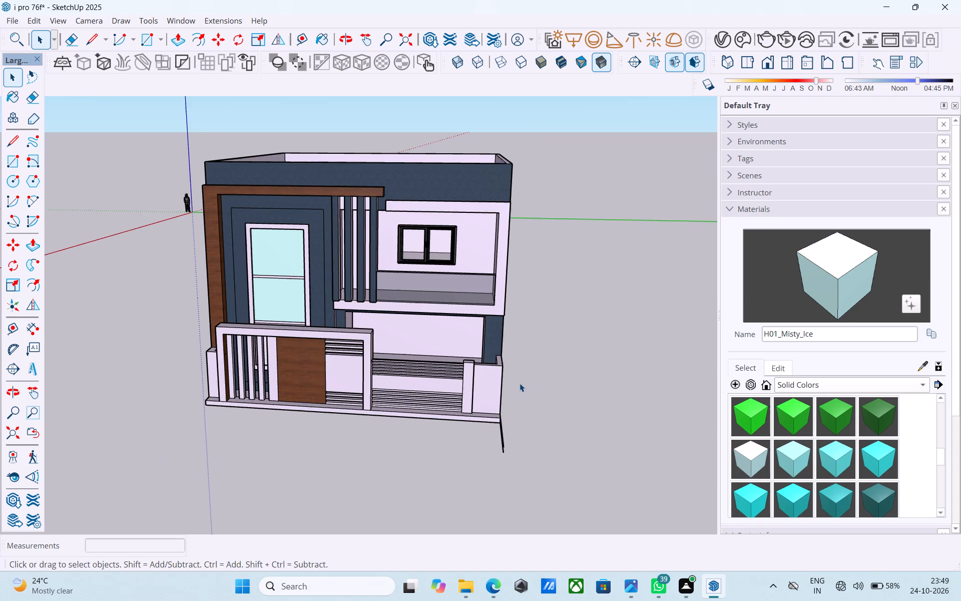
On the side wall, draw a line from the parapet's lower front corner to the upper corner of the stepped edge.
scroll(518, 384, "down", 5)
middle_click_drag(516, 384, 525, 336)
scroll(497, 265, "up", 2)
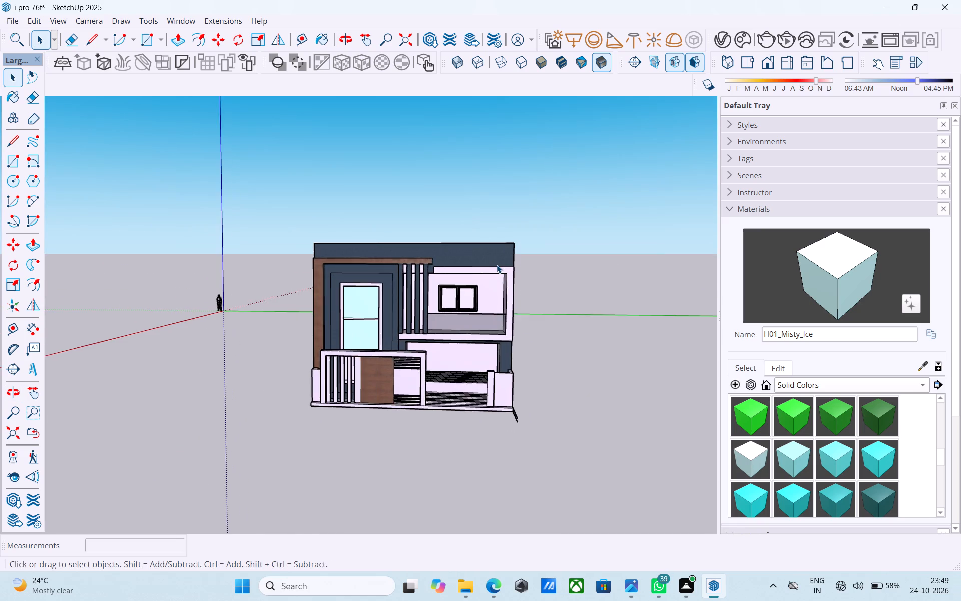
scroll(497, 265, "up", 3)
scroll(498, 264, "down", 6)
middle_click_drag(447, 273, 340, 302)
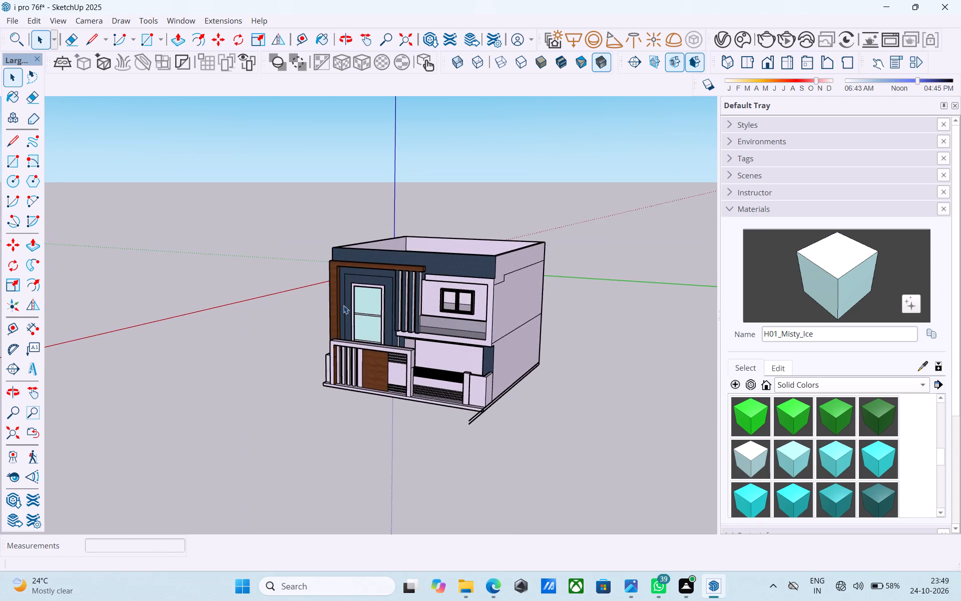
middle_click_drag(469, 314, 415, 322)
scroll(468, 288, "up", 6)
middle_click_drag(498, 280, 454, 278)
scroll(453, 278, "up", 4)
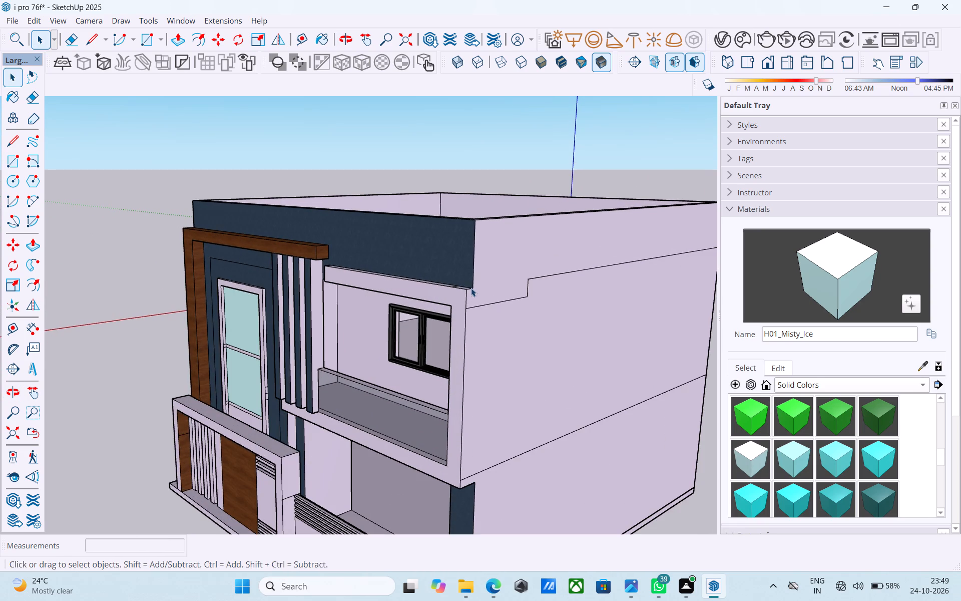
double_click(471, 288)
scroll(472, 288, "up", 5)
key("l")
scroll(490, 289, "up", 2)
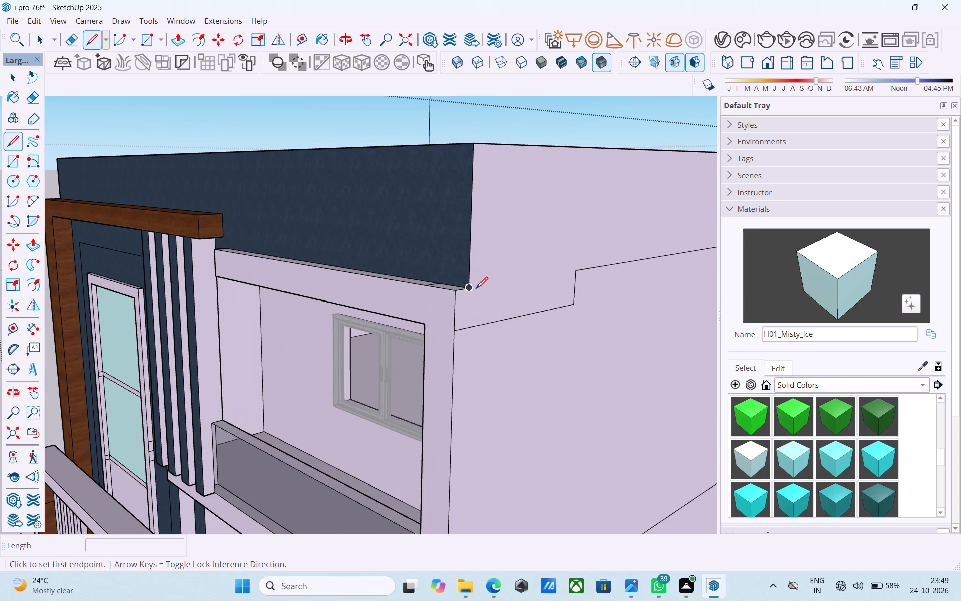
left_click(476, 289)
left_click(576, 274)
Erase the stepped edges below the new line on the side wall and the stray edge on the balcony frame's top.
key("space")
key("e")
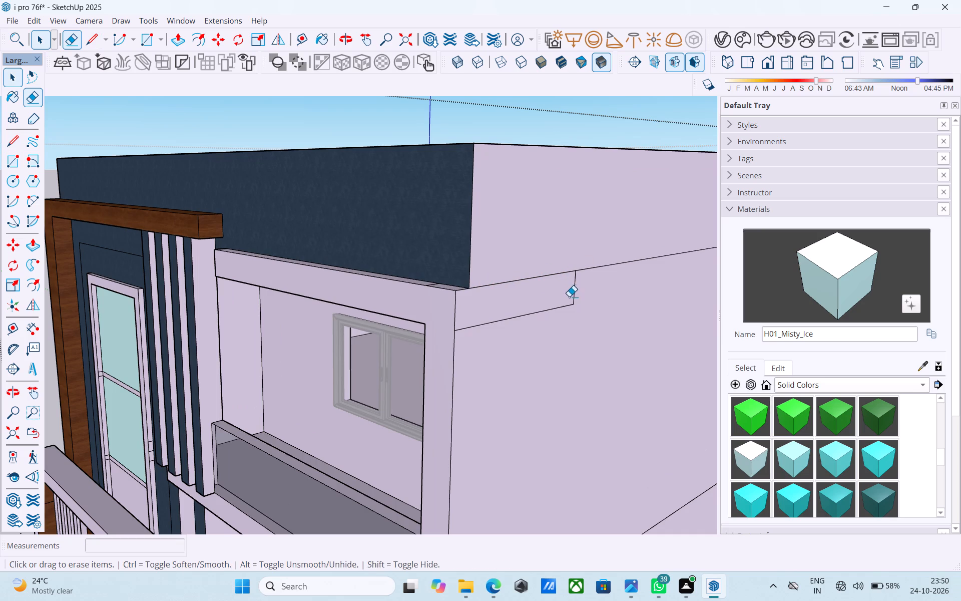
left_click_drag(571, 296, 584, 294)
left_click_drag(565, 302, 566, 327)
scroll(467, 276, "up", 3)
middle_click_drag(464, 302, 489, 341)
scroll(490, 339, "up", 1)
left_click_drag(464, 349, 455, 351)
key("ctrl+z")
scroll(452, 344, "up", 4)
left_click(462, 350)
key("space")
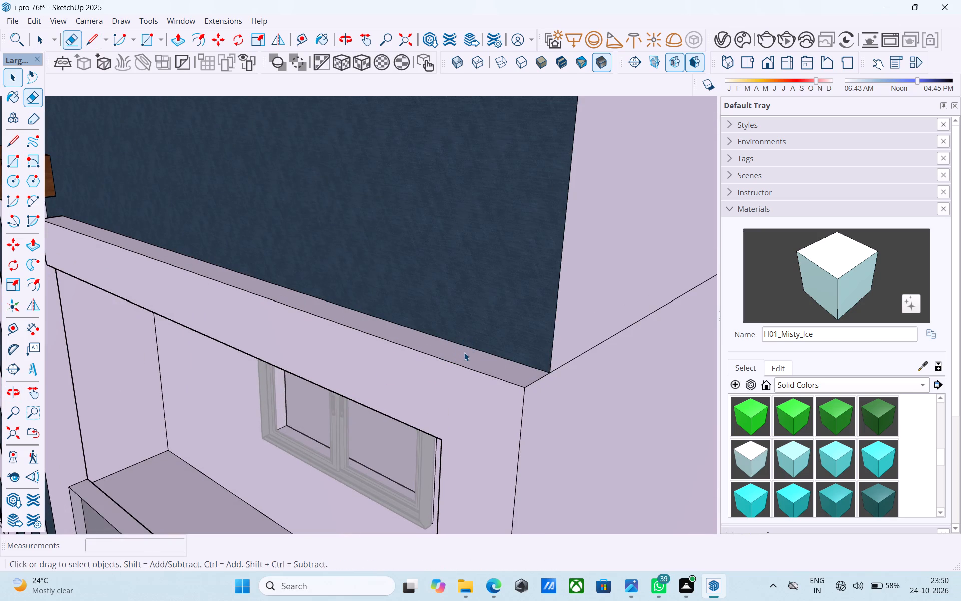
Save the model.
key("ctrl+s")
Erase the leftover slab edges projecting beyond the front of the house at ground level.
scroll(462, 350, "down", 17)
middle_click_drag(461, 348, 543, 350)
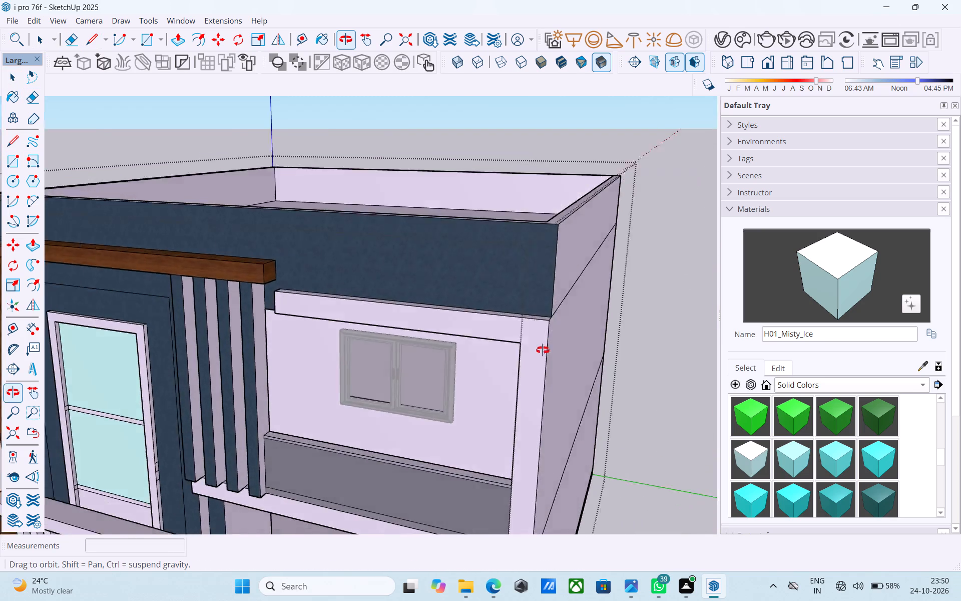
middle_click_drag(543, 350, 538, 391)
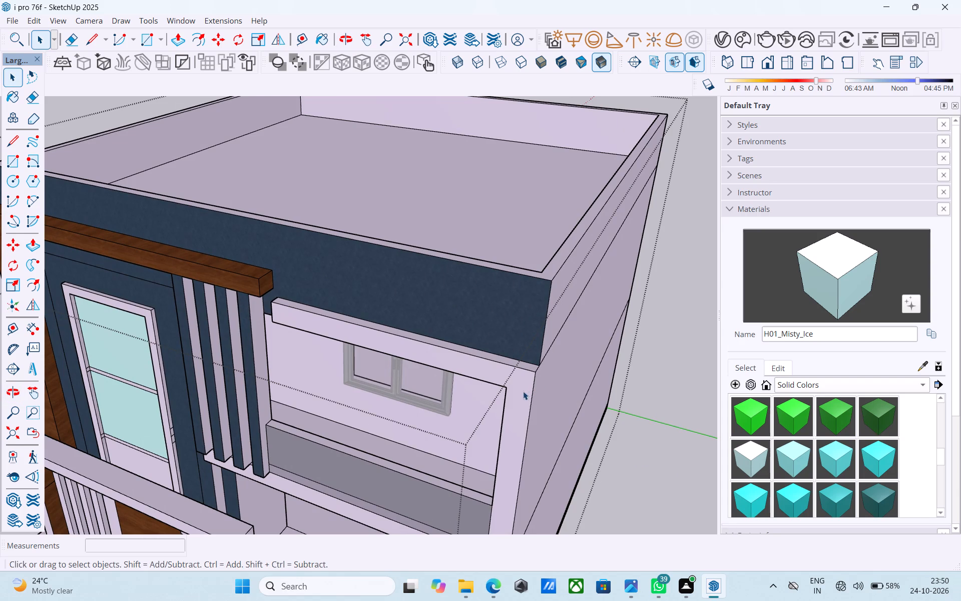
middle_click_drag(485, 388, 479, 283)
scroll(455, 243, "down", 5)
middle_click_drag(440, 297, 488, 209)
scroll(484, 209, "down", 5)
middle_click_drag(454, 307, 399, 287)
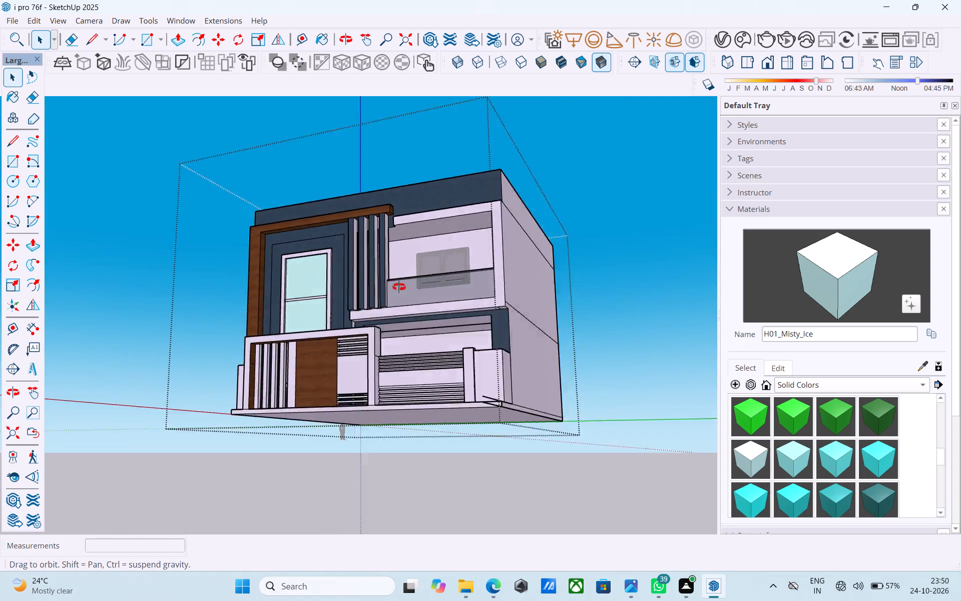
middle_click_drag(399, 287, 173, 372)
scroll(186, 312, "down", 5)
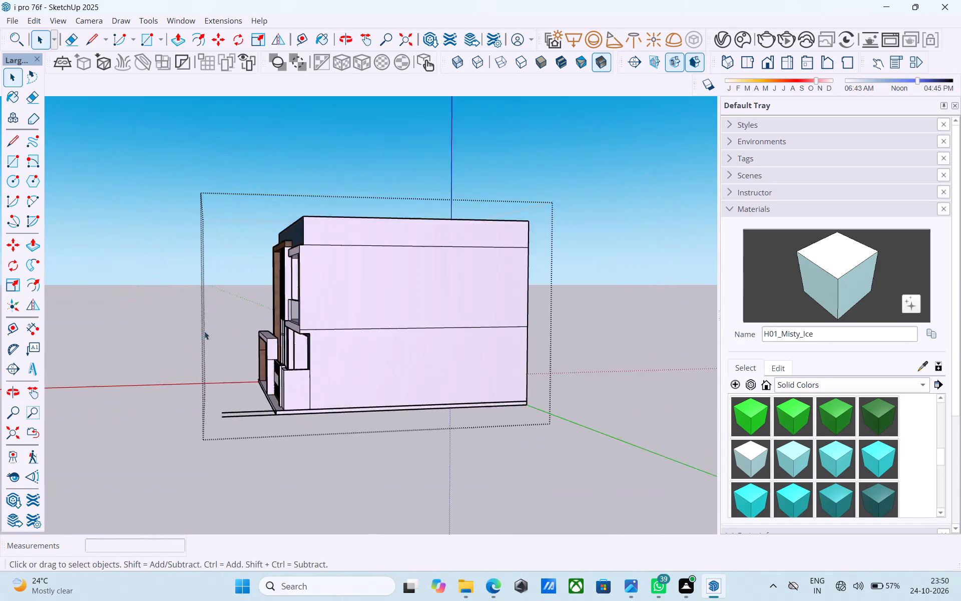
middle_click_drag(213, 364, 212, 415)
scroll(212, 415, "up", 5)
key("e")
left_click_drag(229, 400, 251, 429)
key("space")
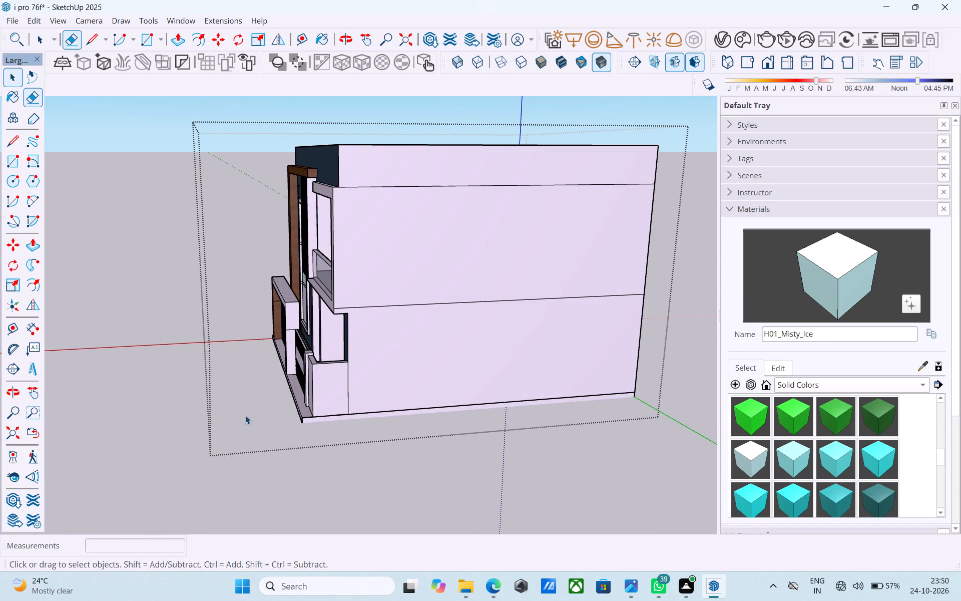
Save the model.
middle_click_drag(263, 409, 513, 379)
key("ctrl+s")
middle_click_drag(443, 382, 527, 98)
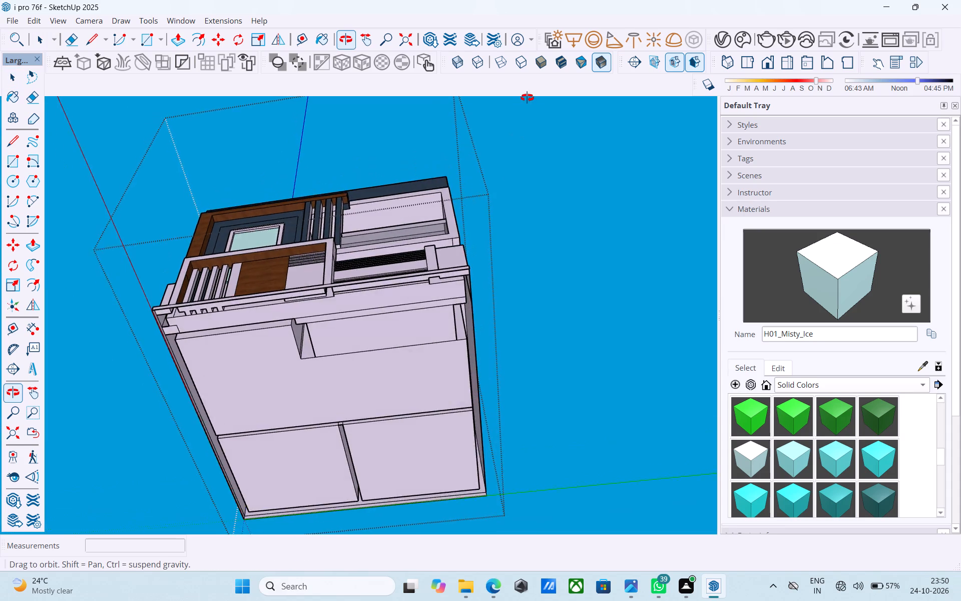
Undo the recent erasure of the slab edges projecting beyond the front of the house at ground level.
middle_click_drag(527, 98, 465, 285)
key("ctrl+y")
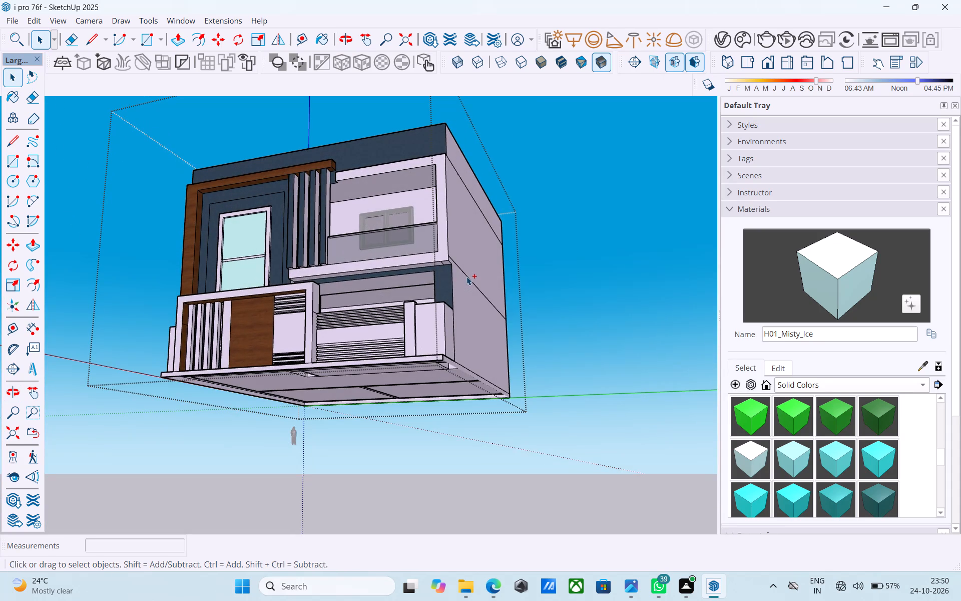
key("space")
key("ctrl+y")
key("ctrl+y")
key("ctrl+z")
key("ctrl+z")
key("ctrl+z")
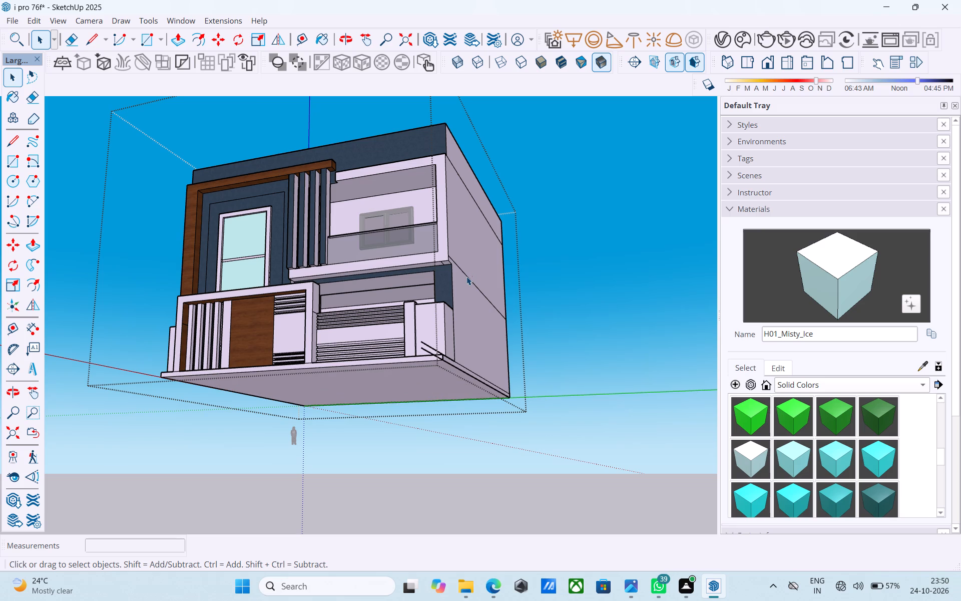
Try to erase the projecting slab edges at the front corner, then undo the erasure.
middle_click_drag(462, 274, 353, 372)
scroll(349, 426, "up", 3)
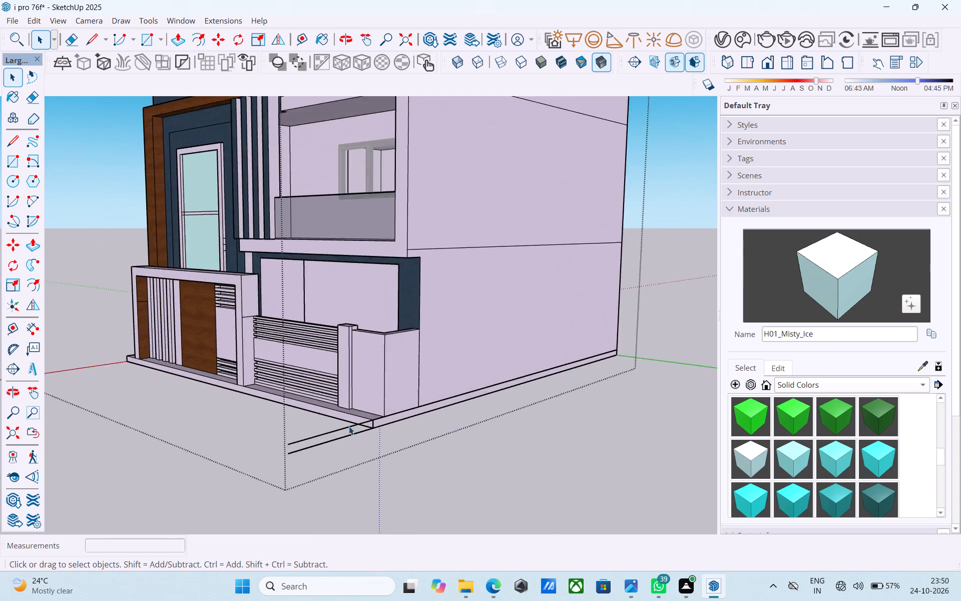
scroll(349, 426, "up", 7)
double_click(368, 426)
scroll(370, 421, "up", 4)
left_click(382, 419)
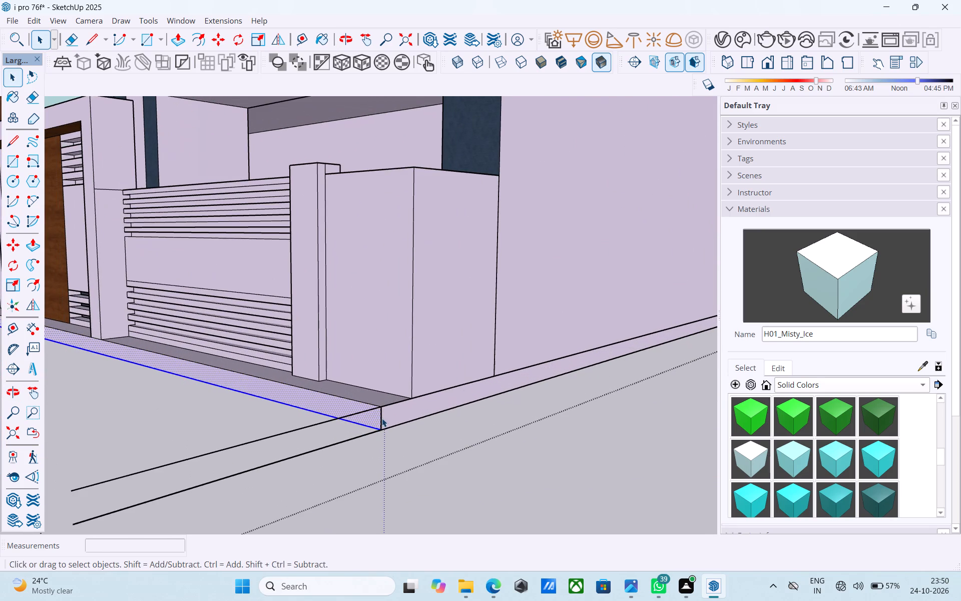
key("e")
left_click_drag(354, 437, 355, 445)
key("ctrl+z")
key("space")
Draw a 6" vertical line down the ground slab's front corner.
scroll(367, 439, "up", 2)
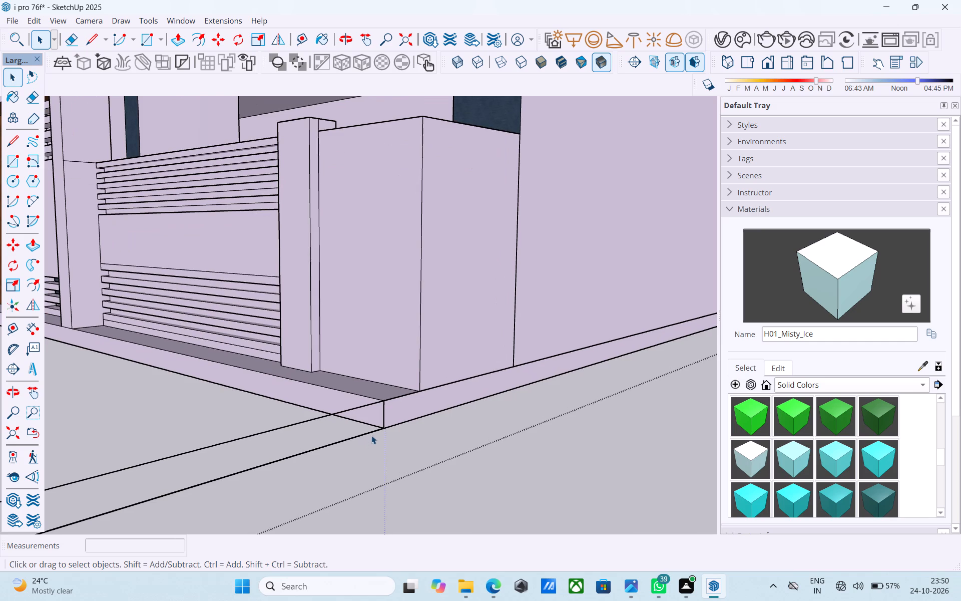
key("l")
left_click(386, 403)
left_click(382, 431)
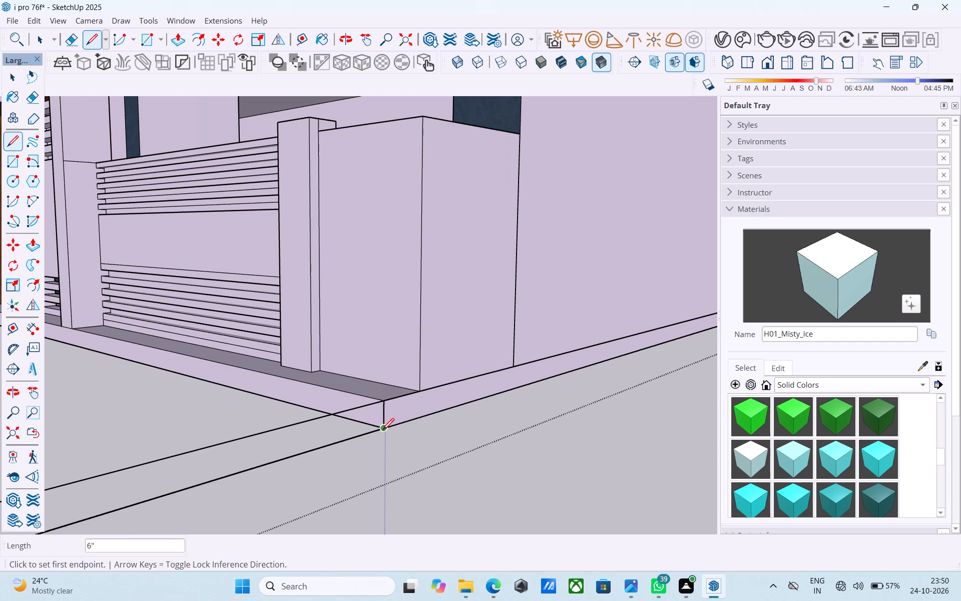
key("space")
Draw a rectangle about 2 3/16" by 6" on the slab's side face, starting at its front corner.
left_click(365, 434)
middle_click_drag(368, 430, 321, 294)
scroll(357, 384, "up", 1)
double_click(367, 373)
scroll(368, 373, "up", 1)
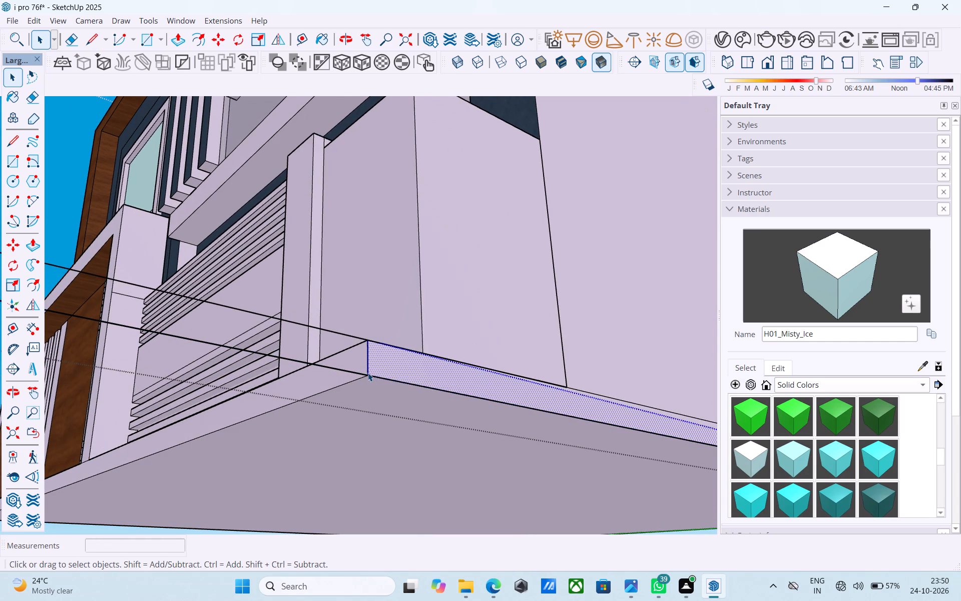
key("r")
left_click(370, 343)
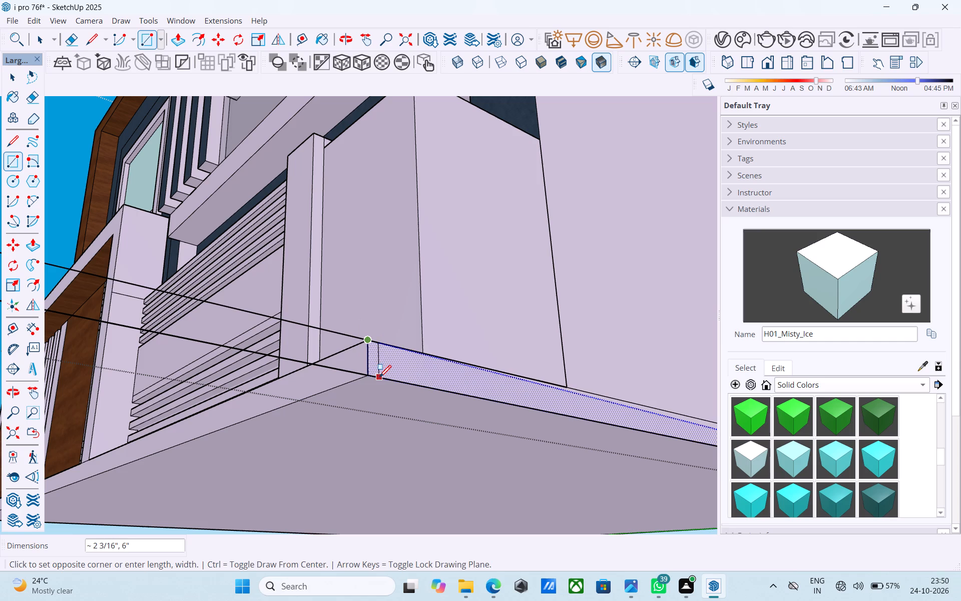
left_click(381, 378)
key("space")
Delete the leftover slab geometry at the front corner, including the two edges projecting beyond the front at ground level.
left_click(358, 369)
left_click(357, 372)
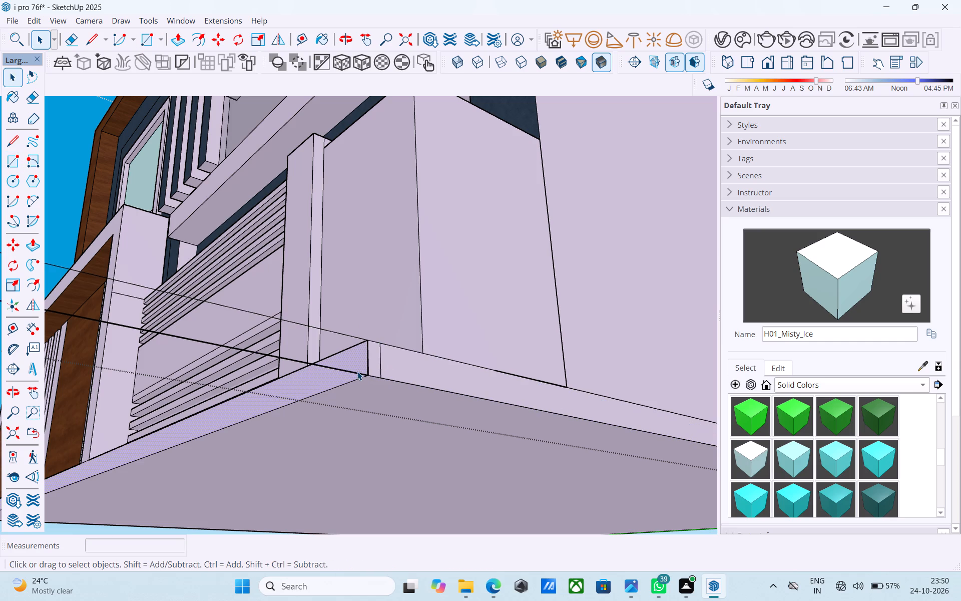
key("Delete")
middle_click_drag(354, 360, 350, 383)
left_click(349, 376)
key("Delete")
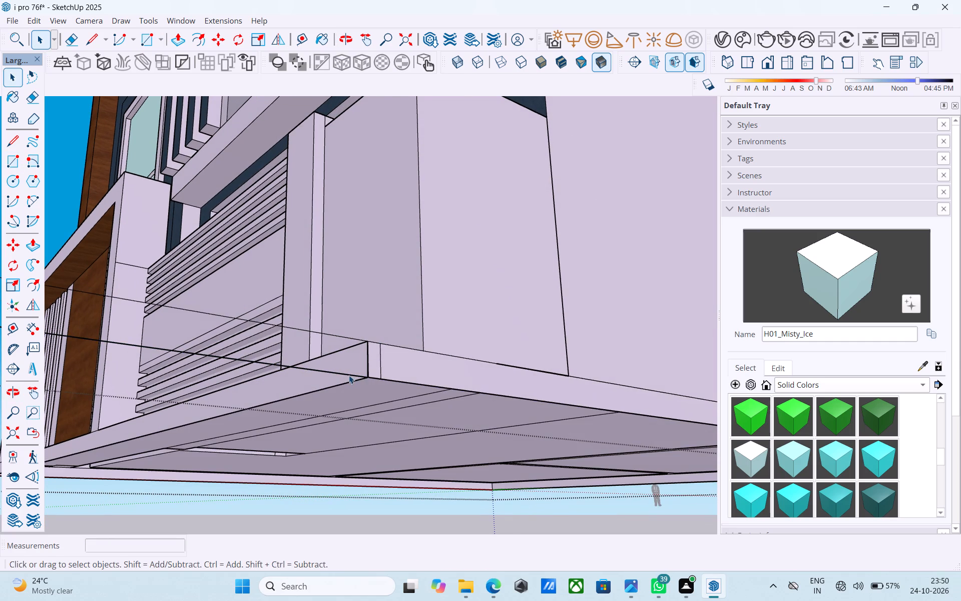
scroll(349, 378, "down", 2)
middle_click_drag(349, 380, 348, 414)
scroll(344, 411, "down", 5)
middle_click_drag(339, 412, 293, 506)
key("e")
left_click_drag(265, 492, 265, 494)
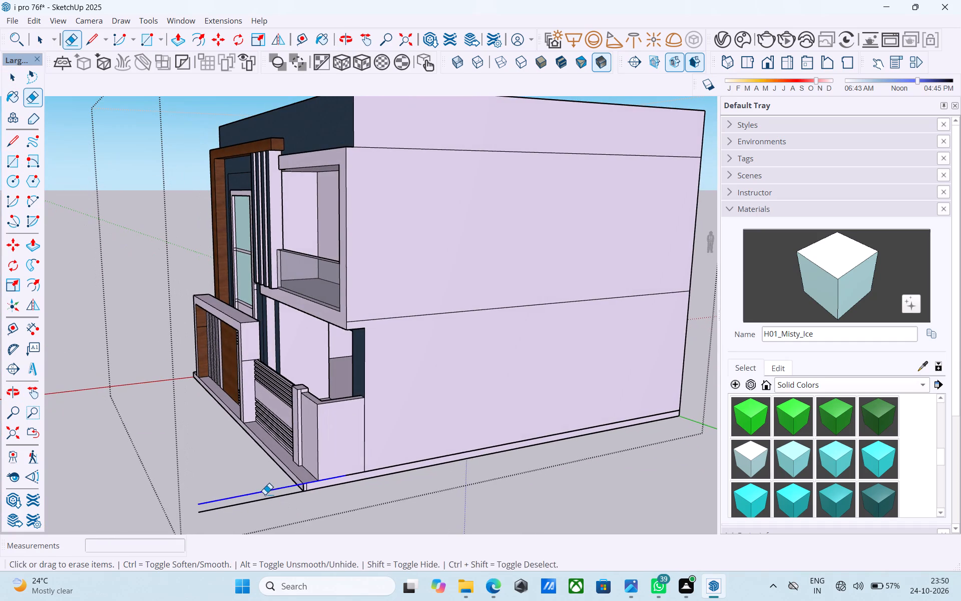
left_click_drag(265, 494, 265, 505)
key("space")
Draw a 33' 6" by 30' rectangle across the underside of the house between opposite slab corners.
middle_click_drag(287, 478, 270, 312)
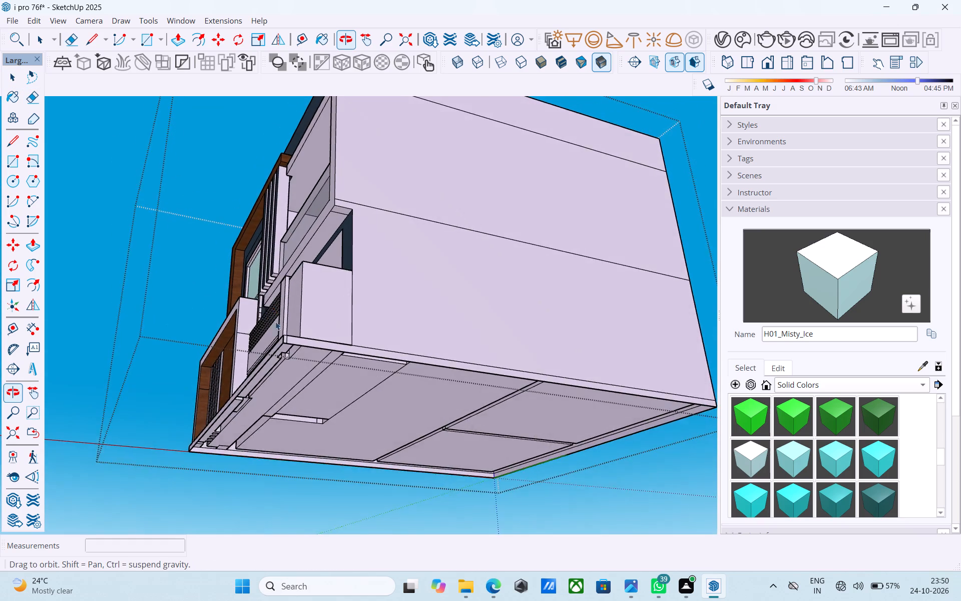
scroll(291, 347, "up", 3)
key("r")
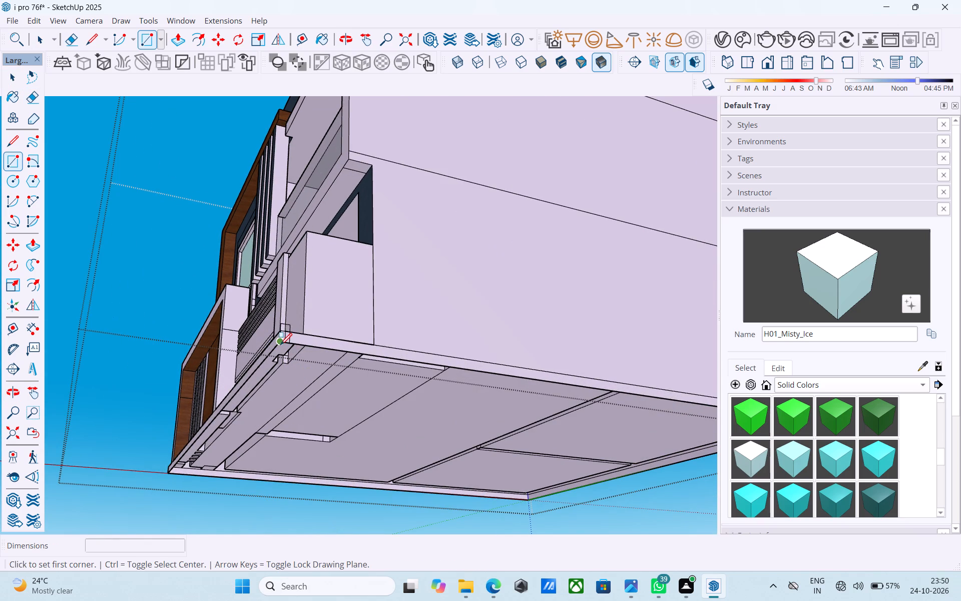
left_click(280, 346)
scroll(517, 520, "up", 3)
left_click(530, 496)
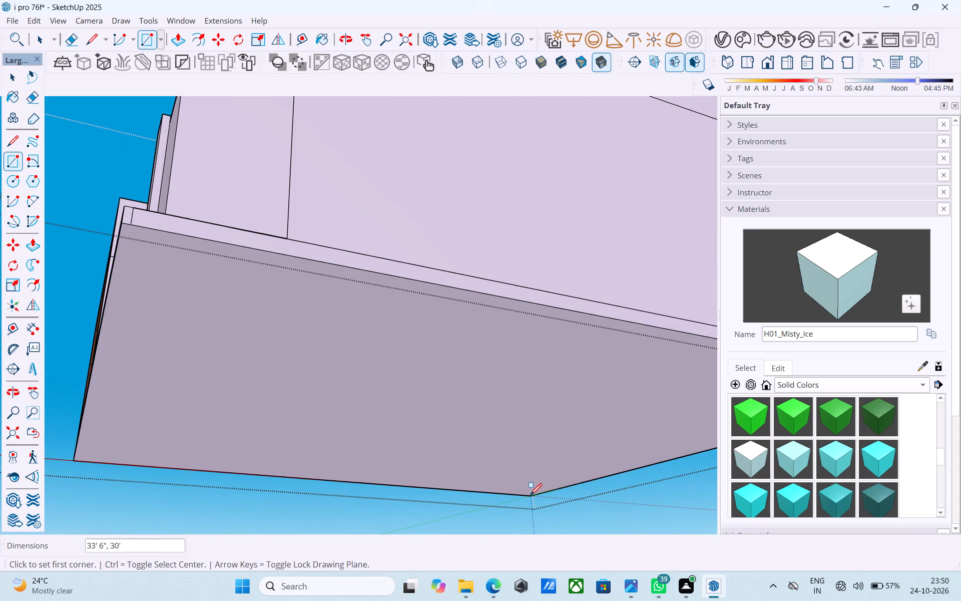
key("space")
Save the model.
scroll(530, 495, "down", 10)
middle_click_drag(440, 452, 492, 536)
scroll(361, 367, "down", 5)
middle_click_drag(410, 411, 572, 542)
key("ctrl+s")
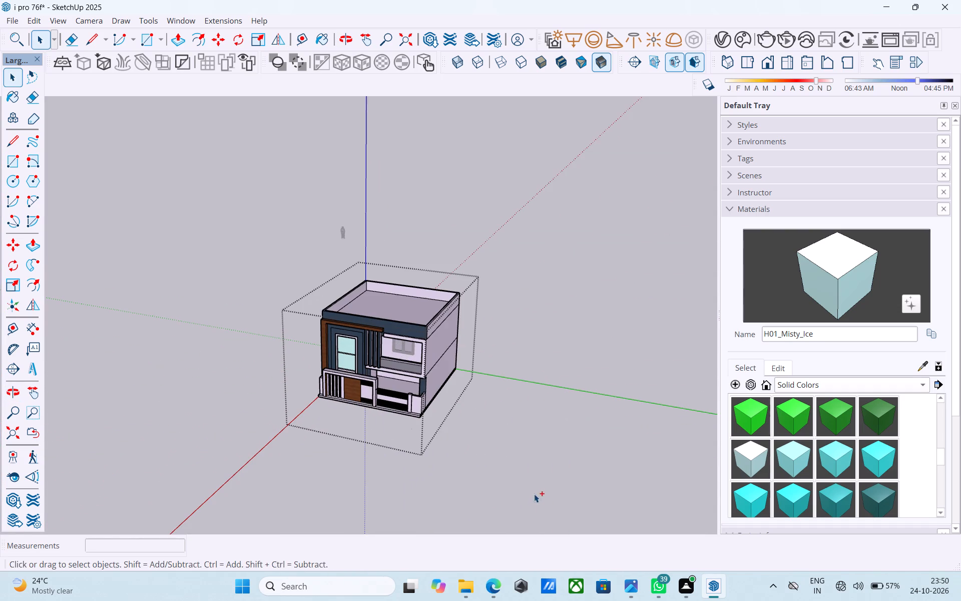
Leave the house group's editing mode and save the model.
left_click(476, 404)
scroll(412, 394, "up", 2)
middle_click_drag(415, 381, 522, 318)
scroll(519, 319, "up", 7)
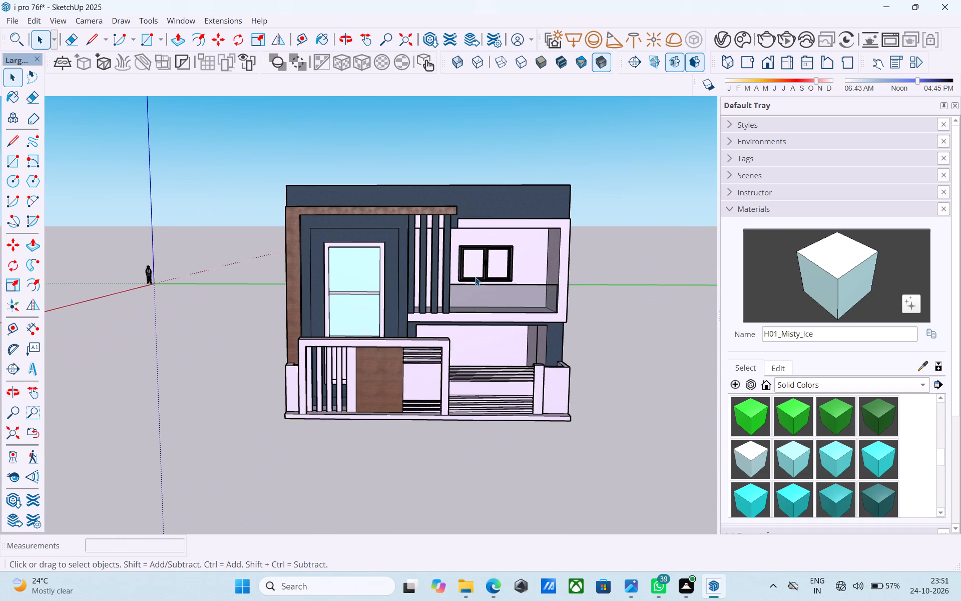
key("ctrl+s")
Inspect the finished house from the front, above and both sides.
scroll(473, 278, "down", 3)
middle_click_drag(471, 281, 415, 348)
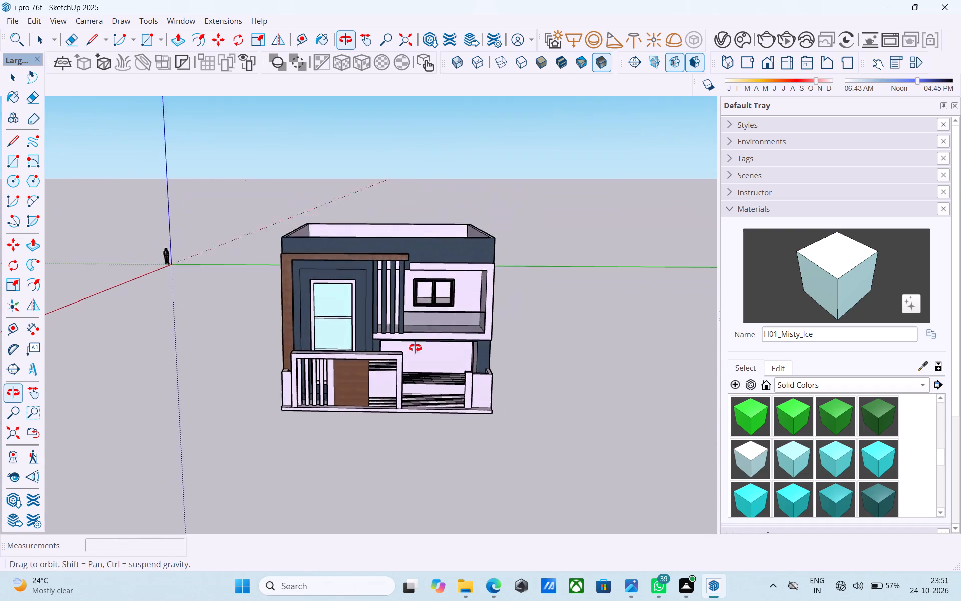
middle_click_drag(415, 348, 424, 381)
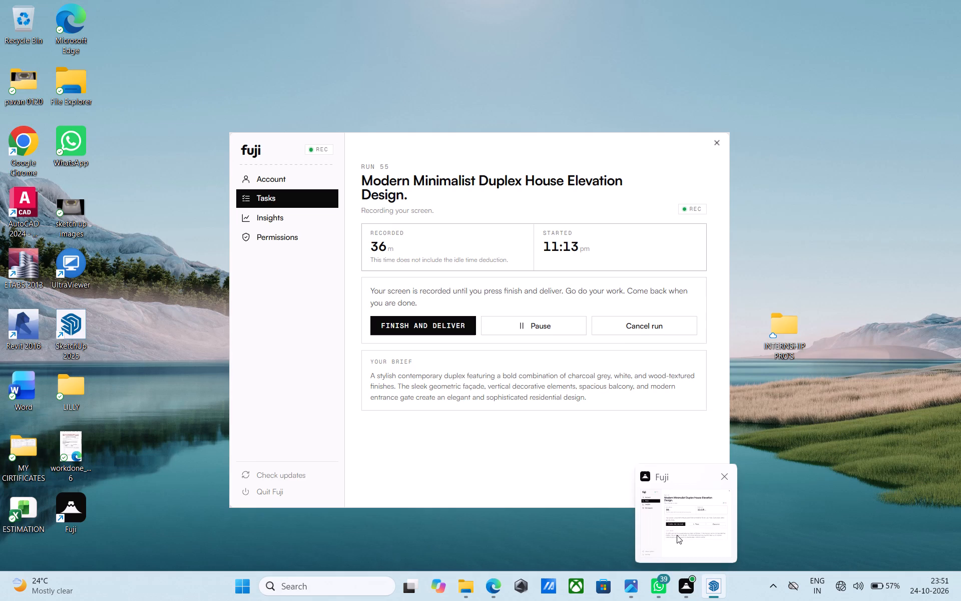
middle_click_drag(488, 517, 271, 391)
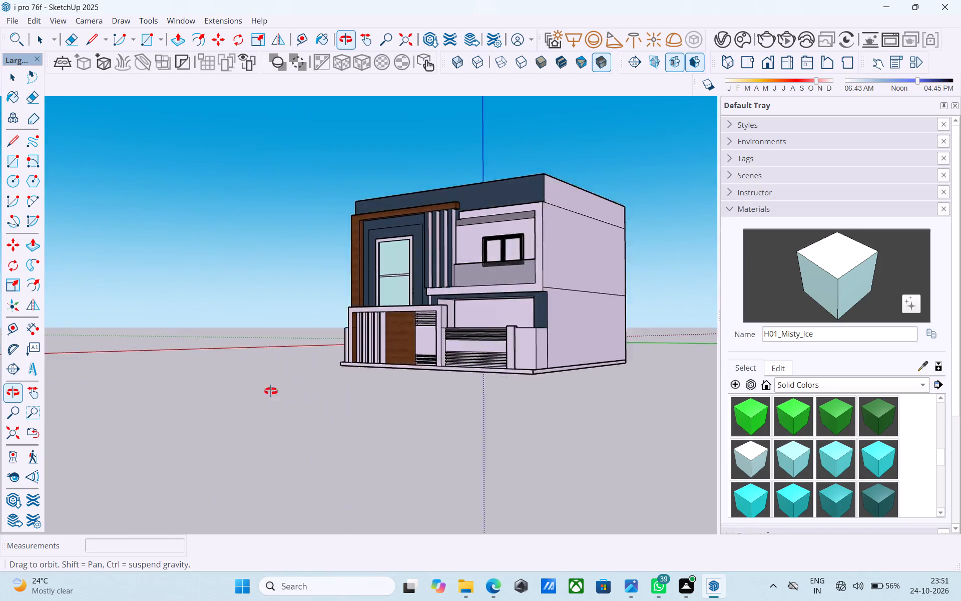
middle_click_drag(271, 391, 227, 403)
middle_click_drag(413, 394, 570, 432)
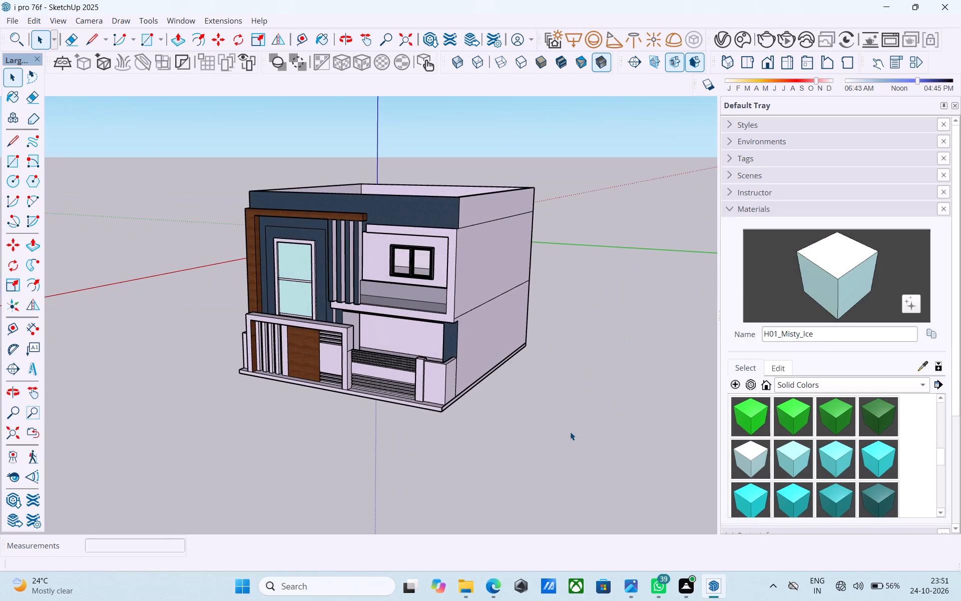
middle_click_drag(570, 432, 635, 419)
middle_click_drag(550, 415, 640, 432)
middle_click_drag(475, 411, 466, 377)
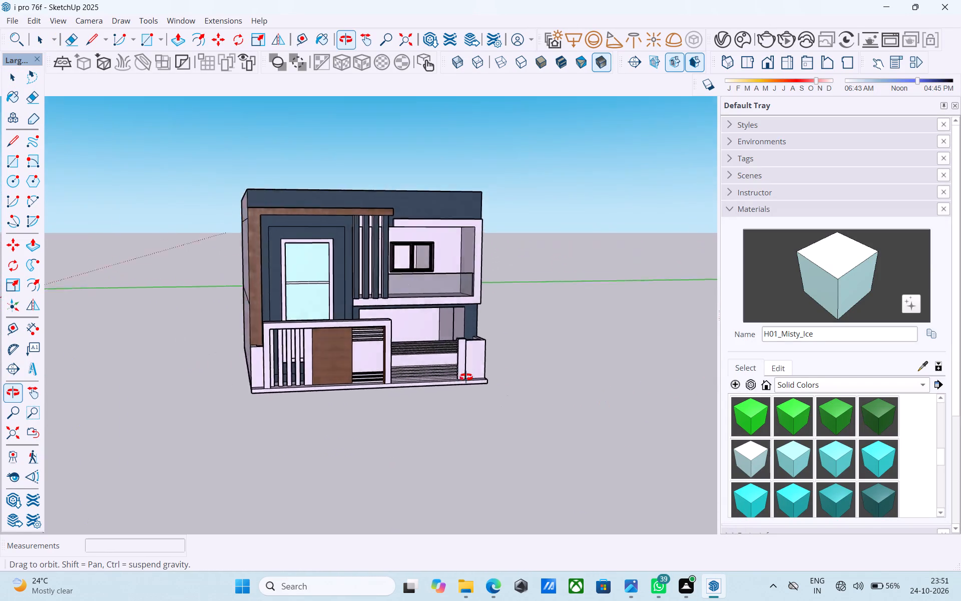
middle_click_drag(466, 377, 386, 376)
scroll(451, 341, "up", 1)
middle_click_drag(445, 364, 452, 455)
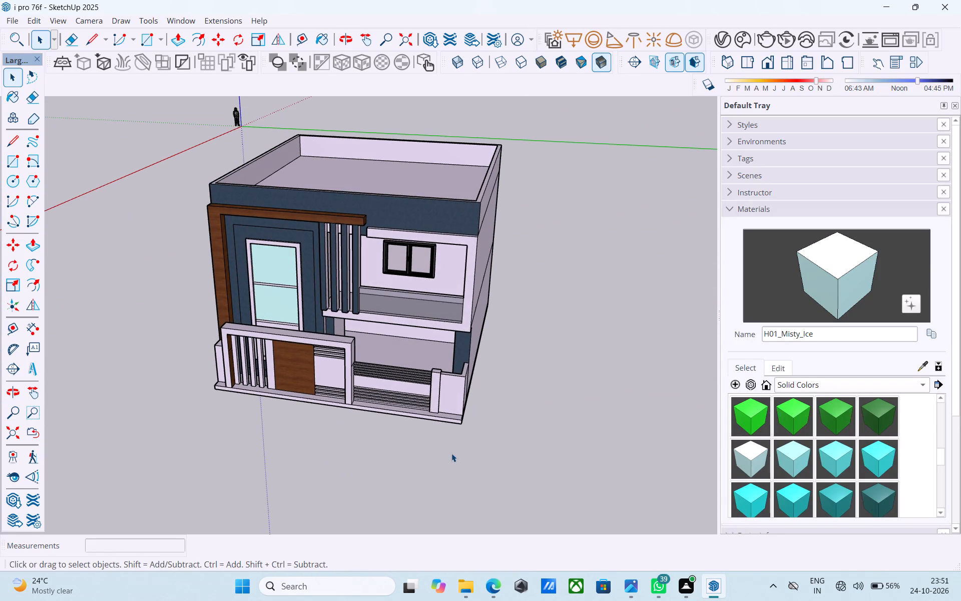
middle_click_drag(449, 449, 596, 343)
middle_click_drag(447, 340, 548, 354)
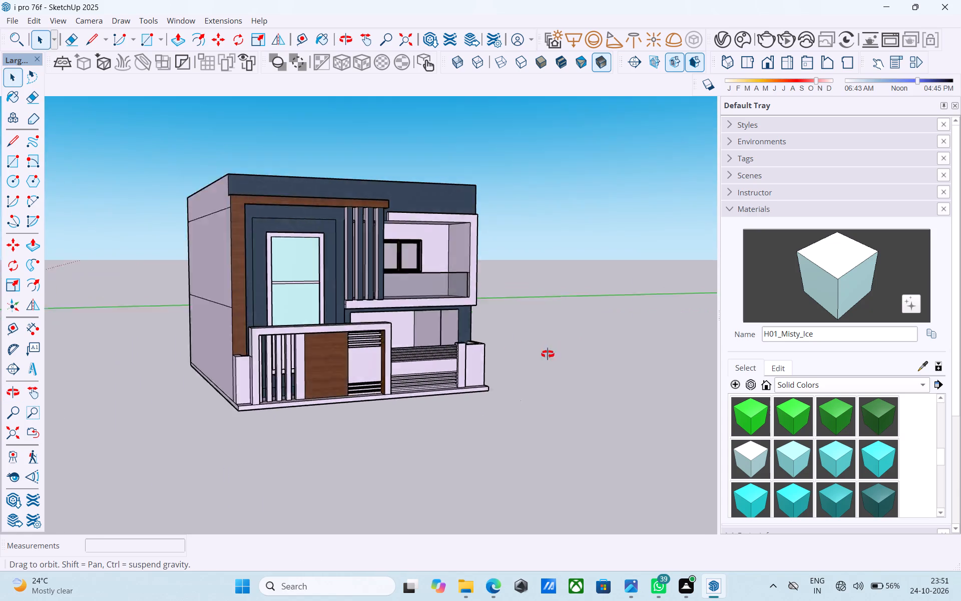
middle_click_drag(548, 354, 245, 382)
scroll(296, 316, "up", 3)
middle_click_drag(350, 327, 470, 275)
scroll(467, 277, "down", 2)
middle_click_drag(467, 279, 466, 279)
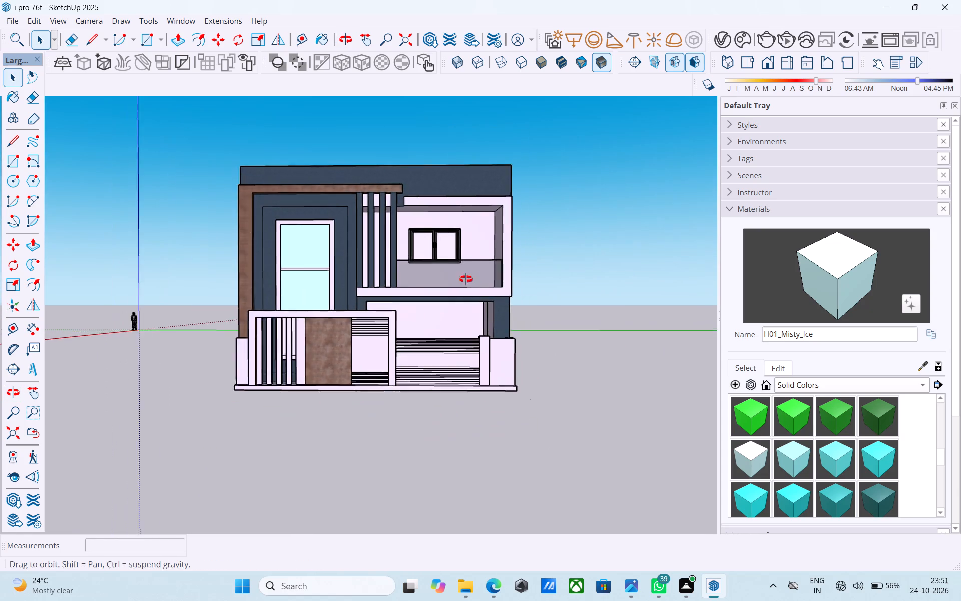
scroll(466, 279, "down", 2)
middle_click_drag(466, 279, 260, 383)
middle_click_drag(286, 369, 371, 359, "shift")
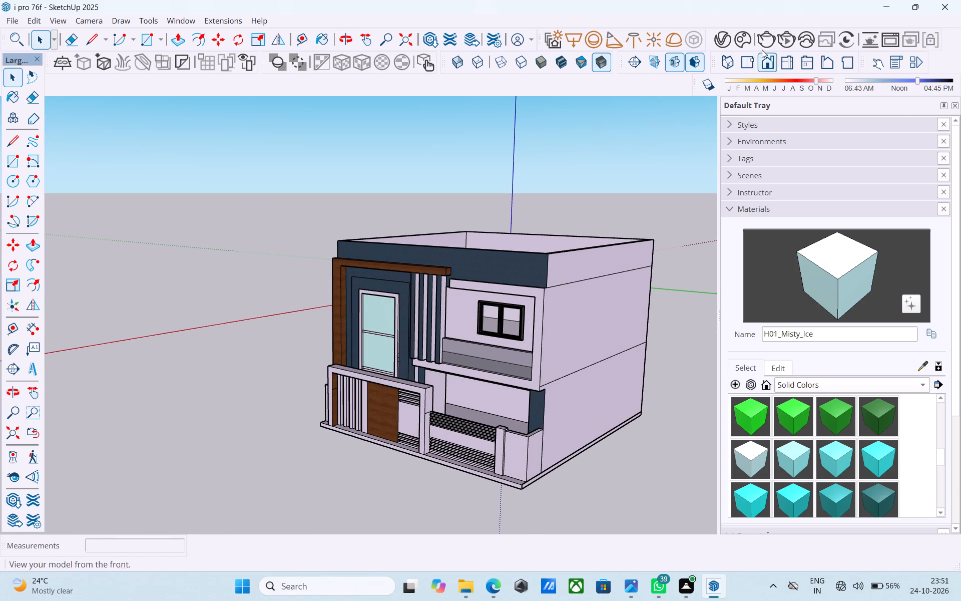
Render the current corner view of the house with V-Ray, inspect it, and close the frame buffer.
left_click(761, 40)
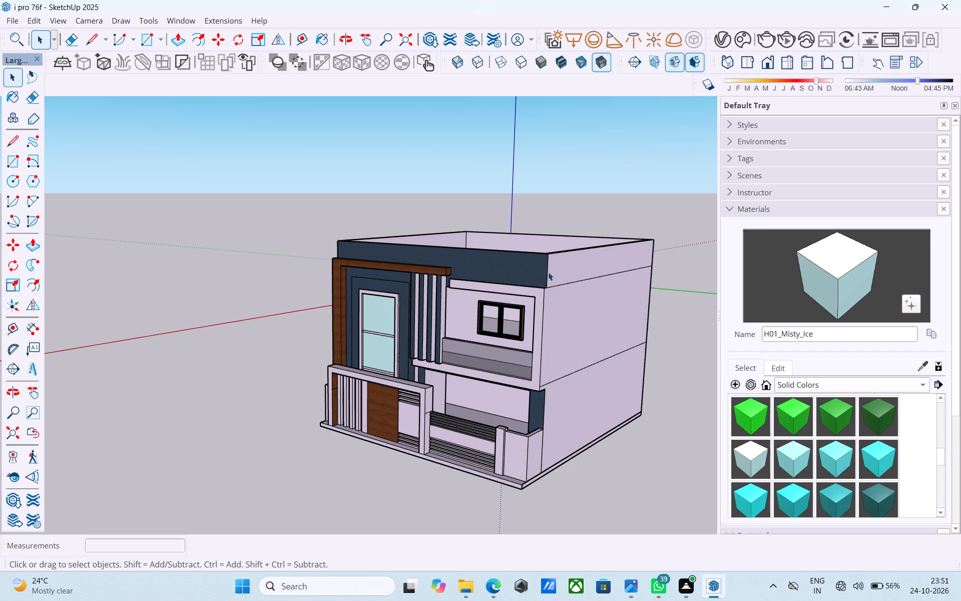
scroll(511, 324, "up", 2)
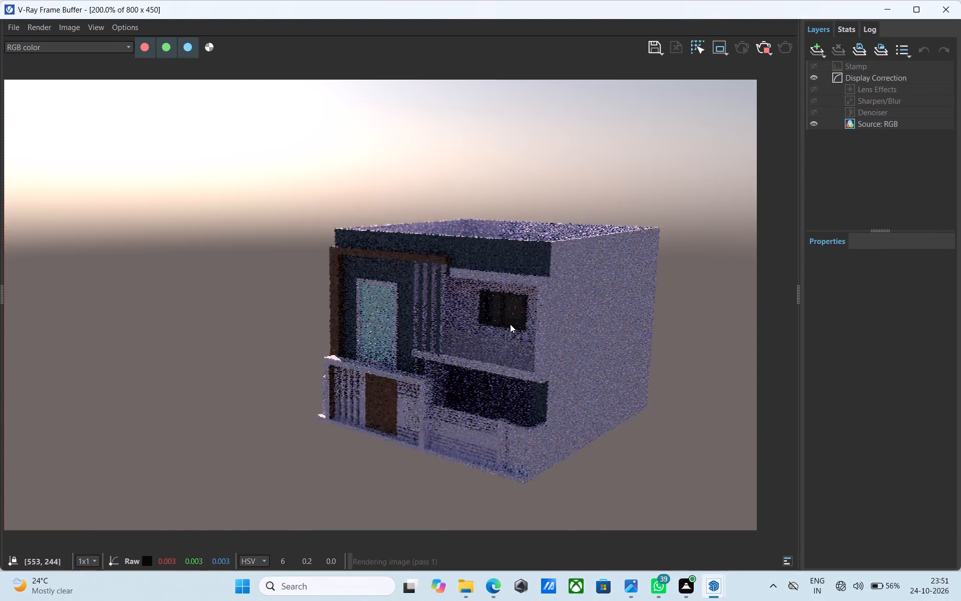
scroll(510, 324, "down", 1)
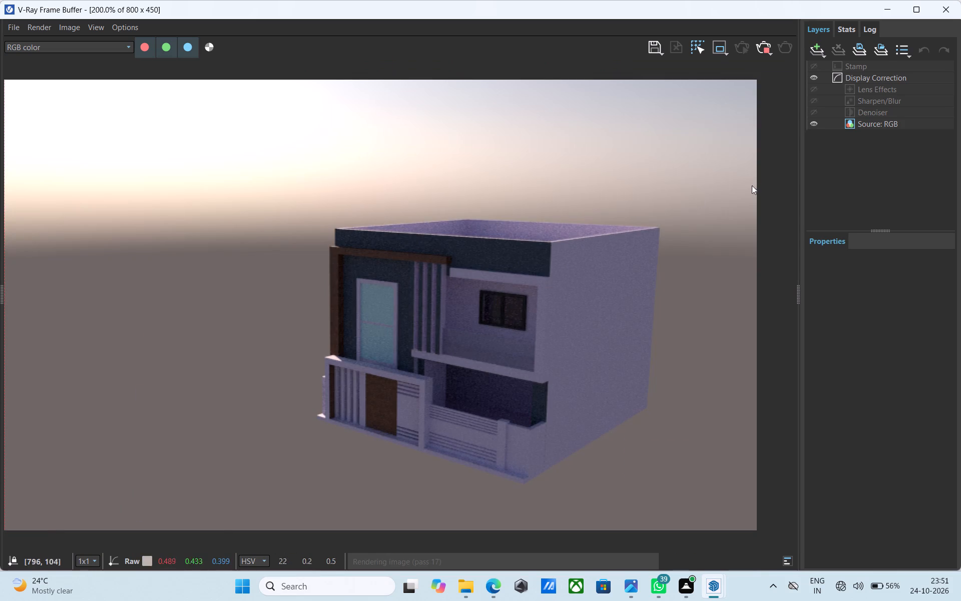
left_click(939, 8)
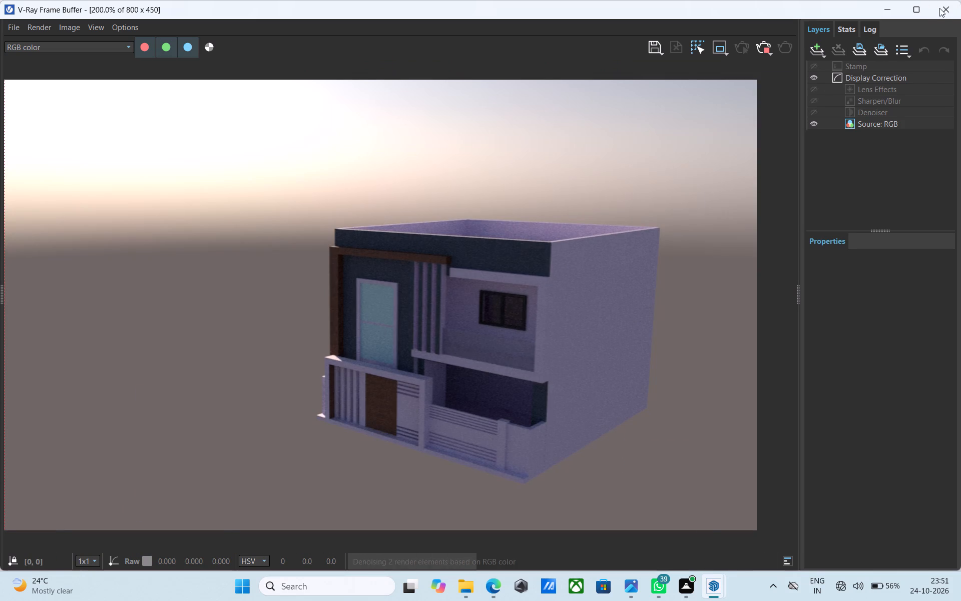
Open the house group and draw a rectangle about 10" by 1' near the middle of the front gate's wood panel.
scroll(586, 274, "down", 2)
middle_click_drag(585, 272, 645, 240)
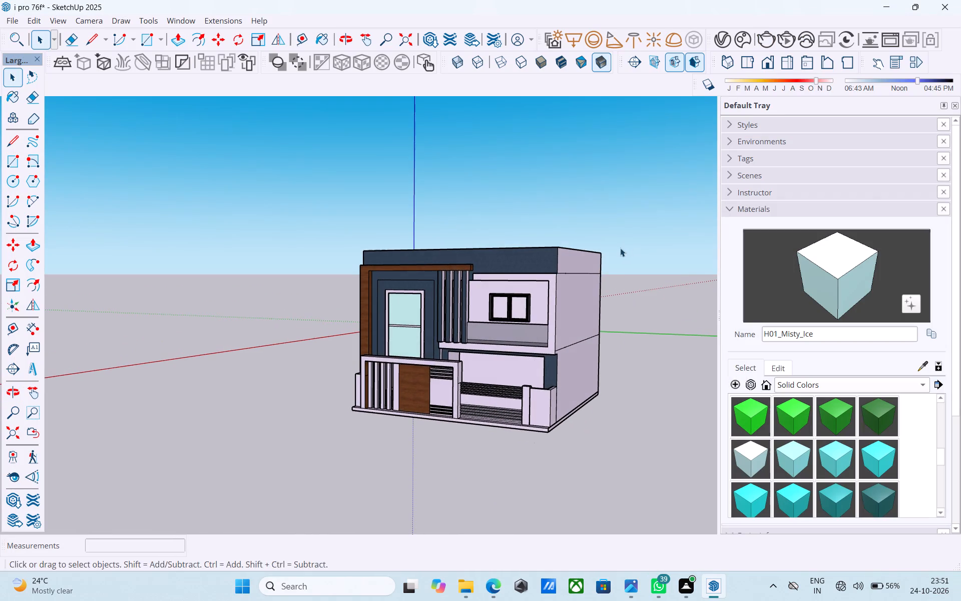
middle_click_drag(620, 248, 661, 227)
middle_click_drag(608, 248, 662, 254)
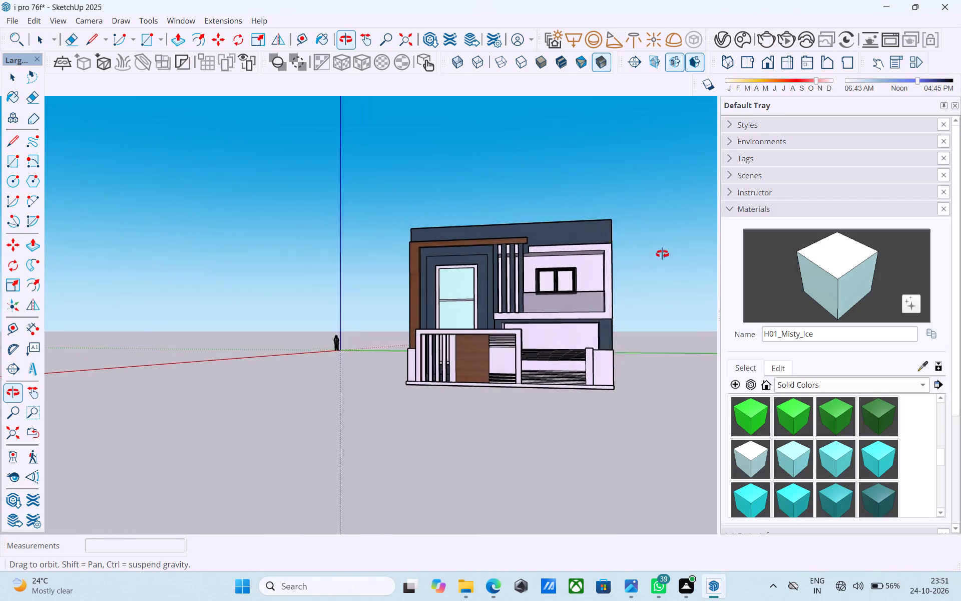
middle_click_drag(662, 254, 686, 298)
middle_click_drag(631, 314, 670, 312)
scroll(565, 316, "up", 4)
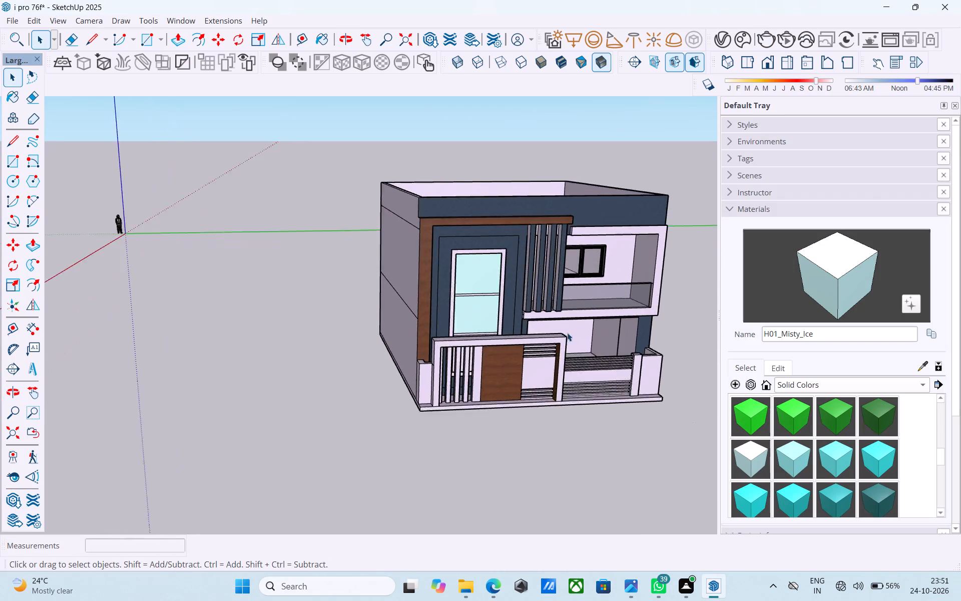
middle_click_drag(549, 343, 506, 300, "shift")
scroll(479, 332, "up", 4)
middle_click_drag(479, 332, 469, 317, "shift")
scroll(471, 318, "up", 2)
key("r")
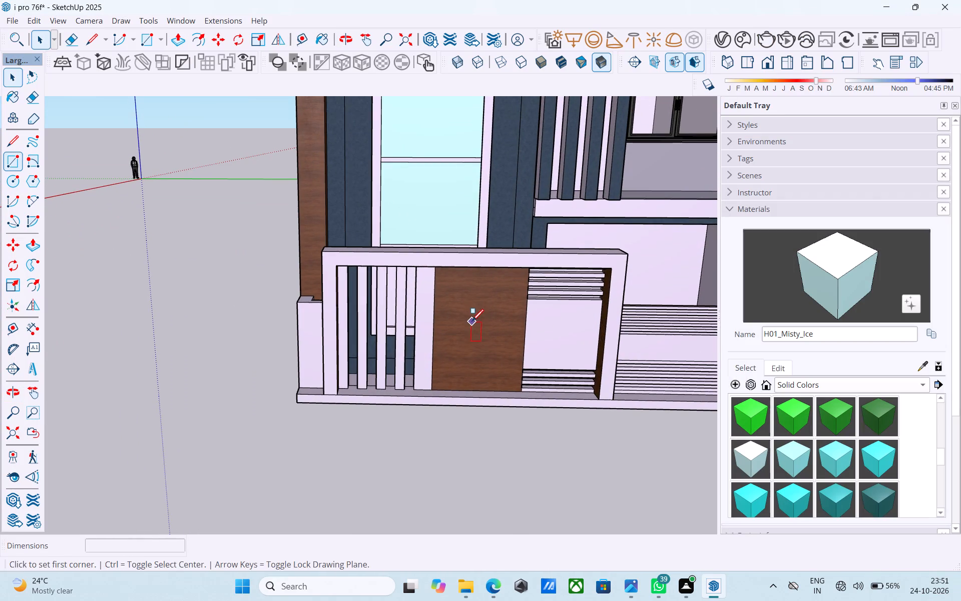
key("space")
double_click(472, 321)
key("r")
left_click(472, 319)
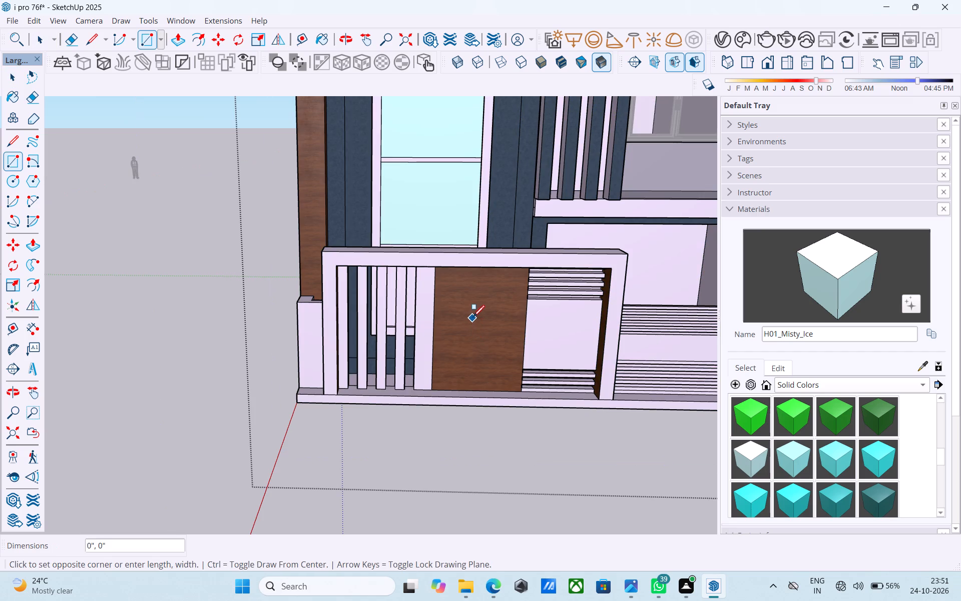
scroll(476, 344, "up", 3)
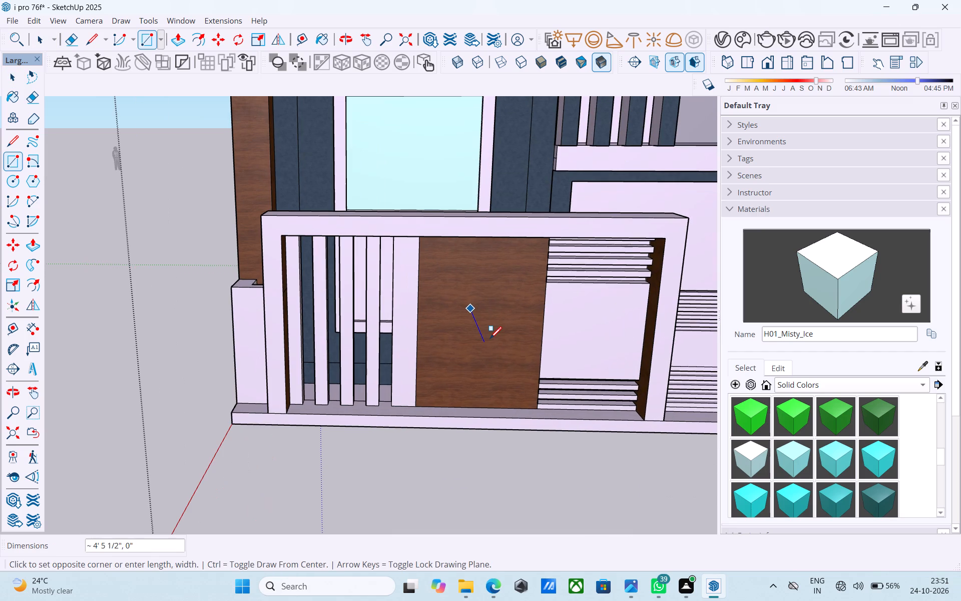
key("r")
left_click(467, 308)
left_click(487, 332)
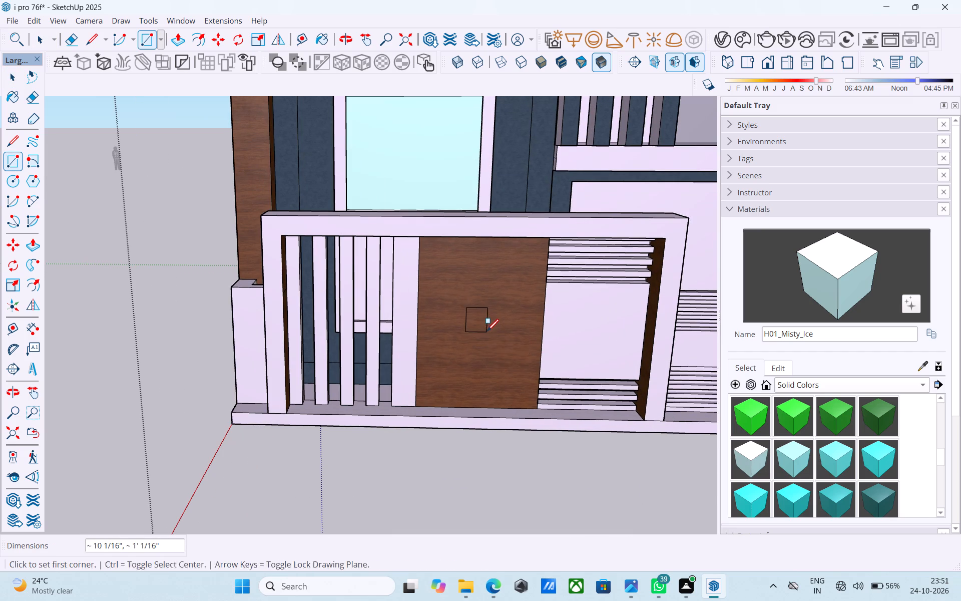
key("space")
Paint the small rectangle on the gate's wood panel with H01_Misty_Ice.
scroll(488, 332, "down", 6)
left_click(756, 451)
scroll(553, 366, "up", 5)
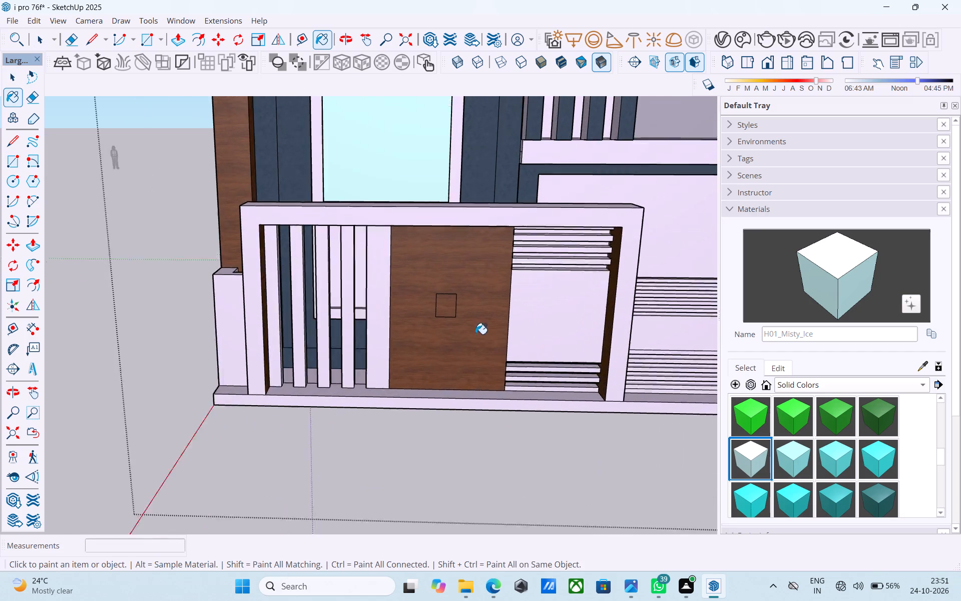
scroll(475, 334, "up", 2)
left_click(436, 296)
key("space")
Leave the house group's editing mode and save the model.
scroll(433, 293, "down", 15)
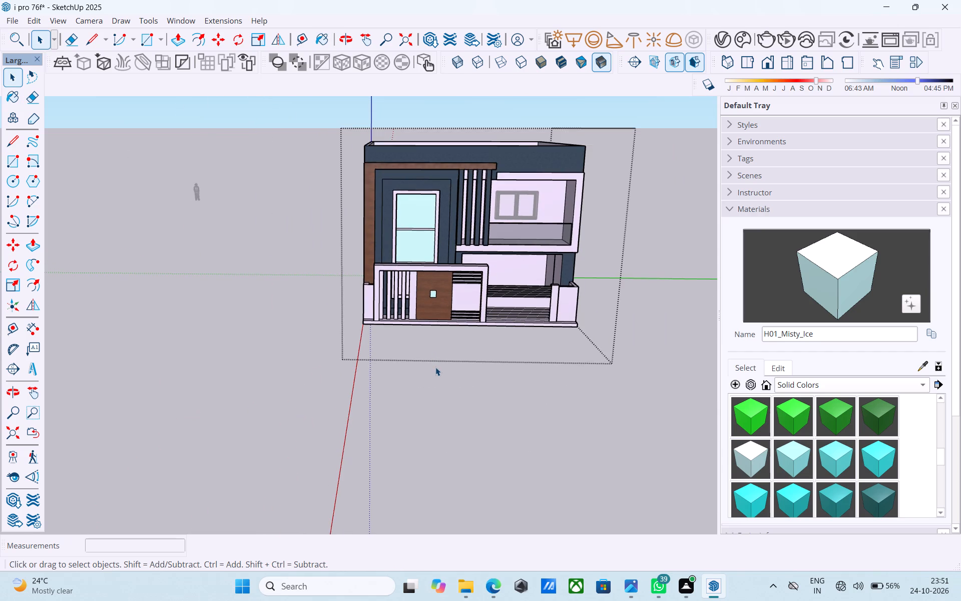
left_click(435, 367)
scroll(432, 350, "down", 3)
middle_click_drag(422, 329, 436, 266)
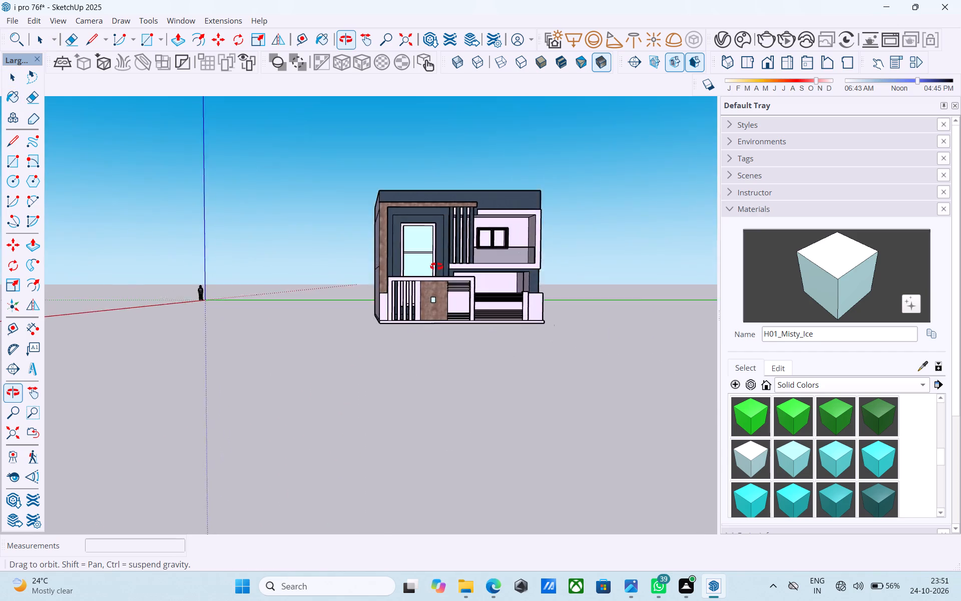
middle_click_drag(436, 266, 394, 261)
key("ctrl+s")
Reopen the house group and paint the tall front window's middle and lower crossbars with J07_Grape_Bloom from Solid Colors.
scroll(400, 266, "up", 12)
key("space")
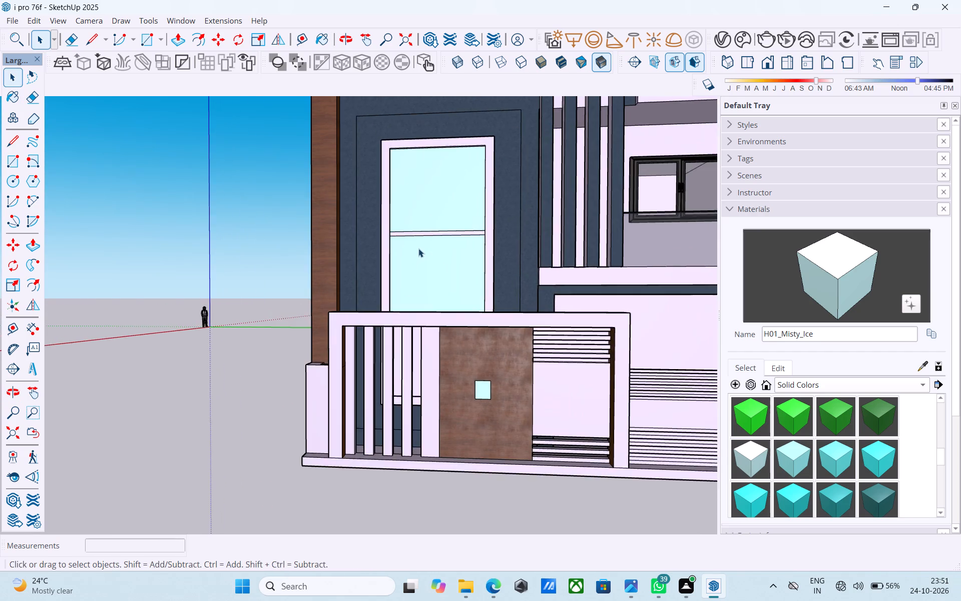
middle_click_drag(418, 247, 419, 289)
scroll(407, 266, "up", 7)
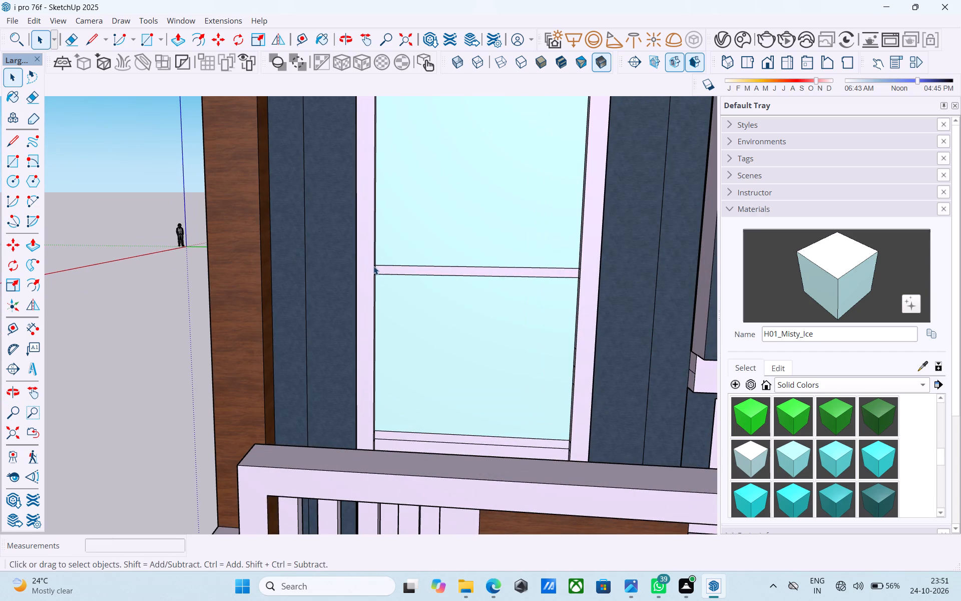
double_click(373, 265)
scroll(373, 265, "up", 4)
left_click(368, 263)
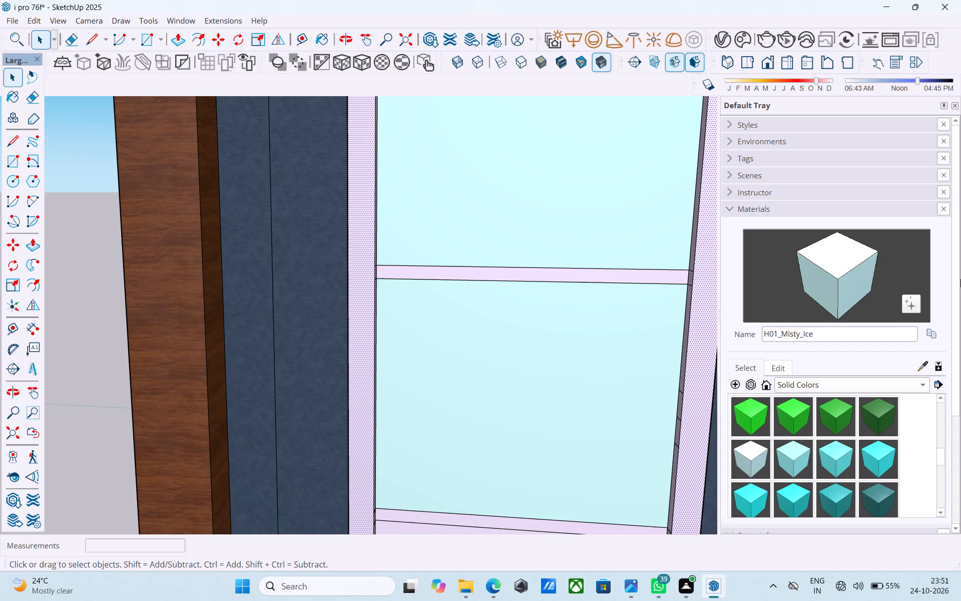
scroll(557, 298, "down", 6)
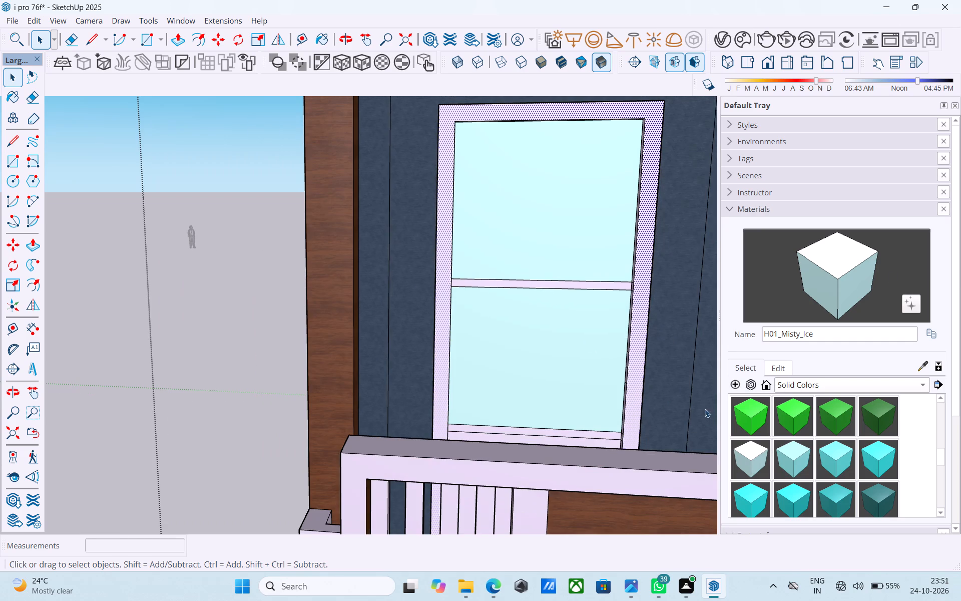
scroll(792, 440, "down", 6)
left_click(830, 416)
scroll(556, 314, "up", 4)
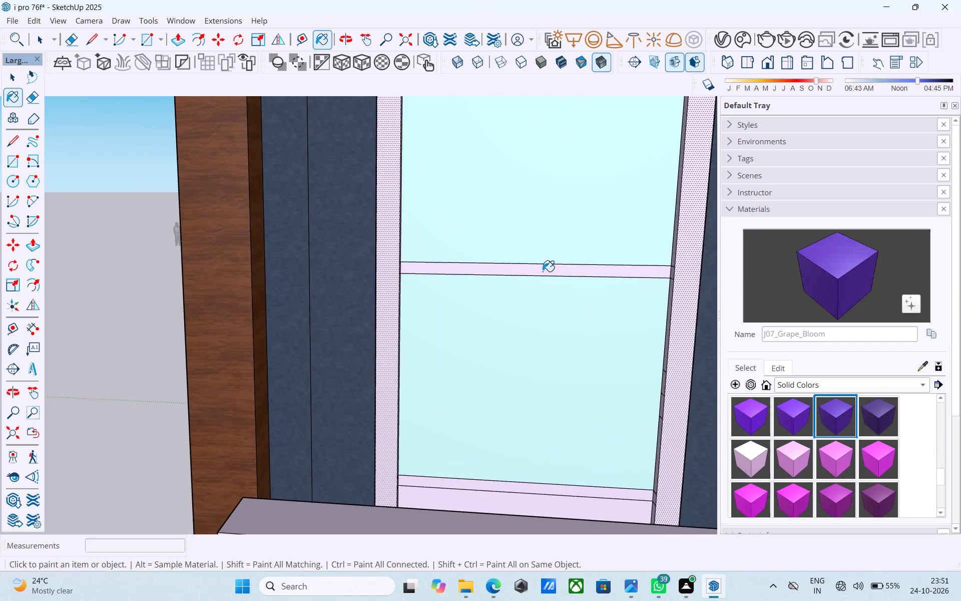
left_click(543, 270)
scroll(542, 272, "down", 4)
scroll(547, 418, "up", 4)
left_click(541, 428)
scroll(538, 415, "down", 7)
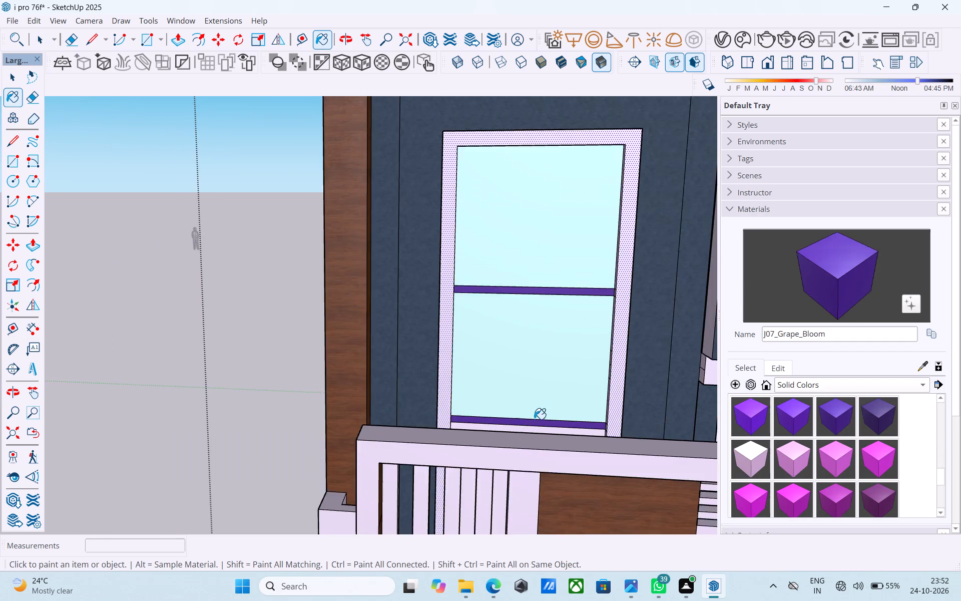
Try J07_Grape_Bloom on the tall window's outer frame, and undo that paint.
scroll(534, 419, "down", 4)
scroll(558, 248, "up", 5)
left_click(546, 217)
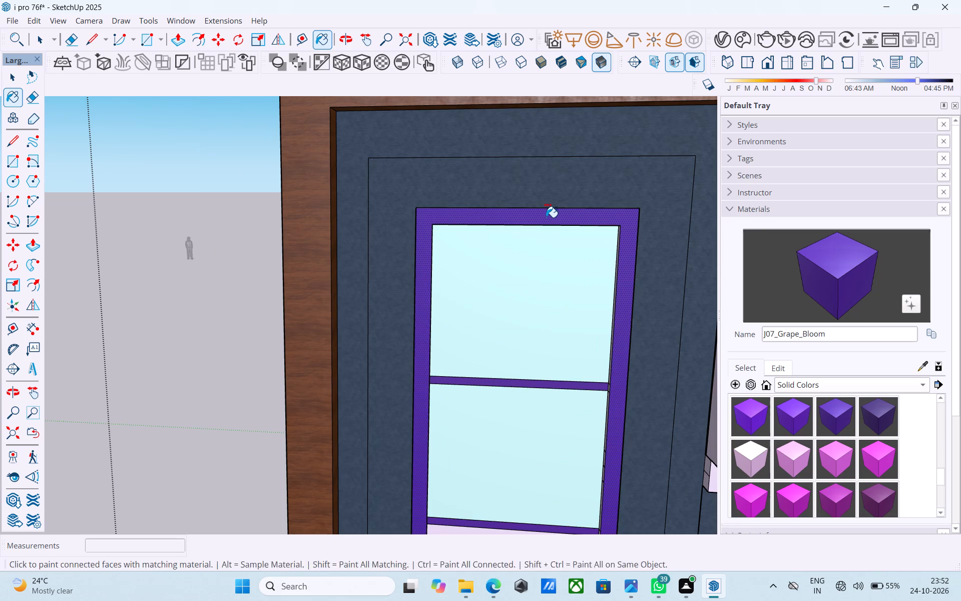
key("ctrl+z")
Leave the house group's editing mode and save the model.
scroll(546, 217, "down", 4)
scroll(546, 217, "up", 1)
scroll(546, 217, "down", 7)
middle_click(546, 217)
key("space")
left_click(369, 250)
scroll(397, 237, "down", 6)
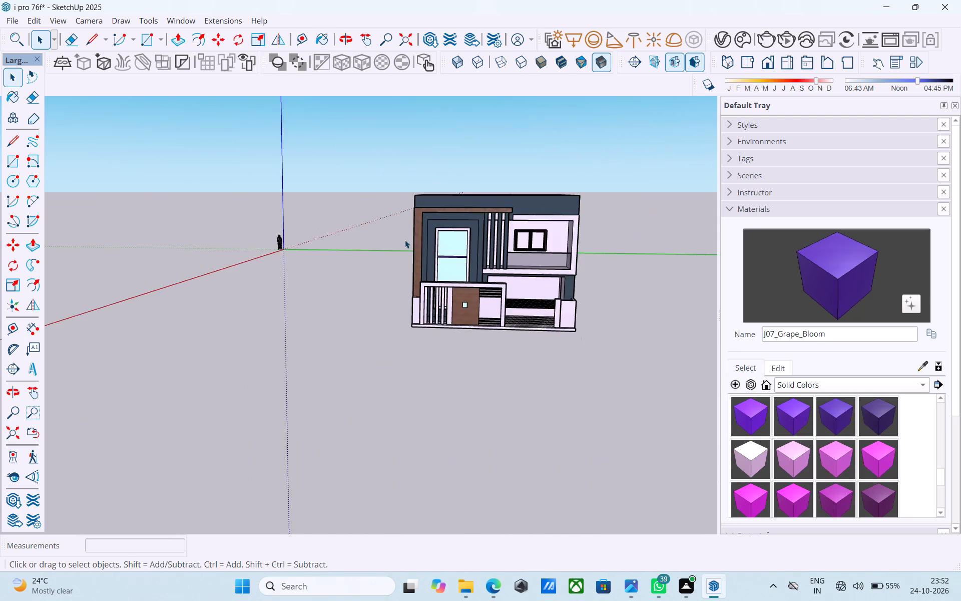
key("ctrl+s")
Inspect the repainted house from the front, the corner and above, saving the model along the way.
scroll(421, 248, "down", 5)
middle_click_drag(561, 264, 383, 284)
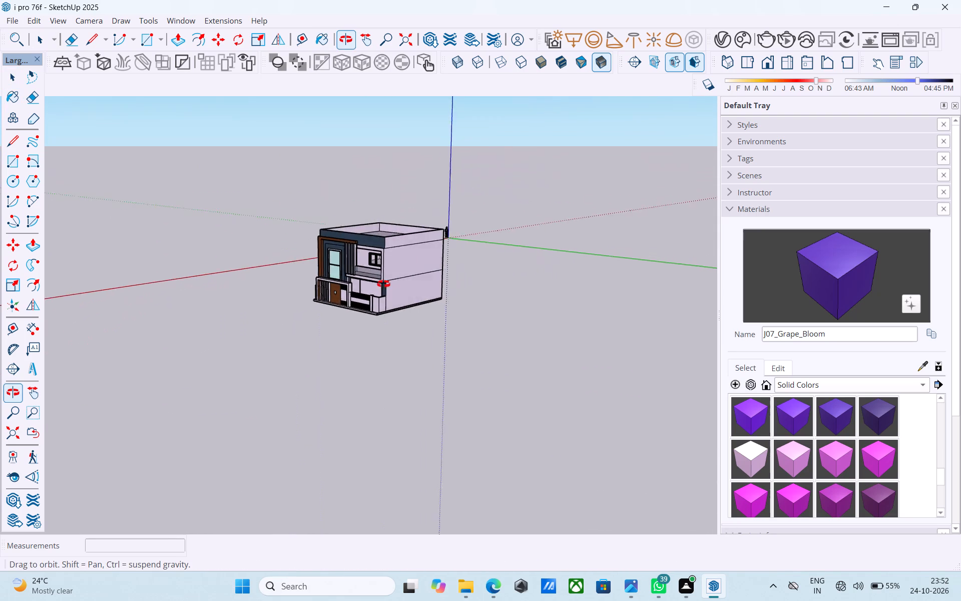
middle_click_drag(383, 284, 403, 262)
scroll(403, 262, "up", 5)
key("ctrl+s")
middle_click_drag(400, 260, 541, 289)
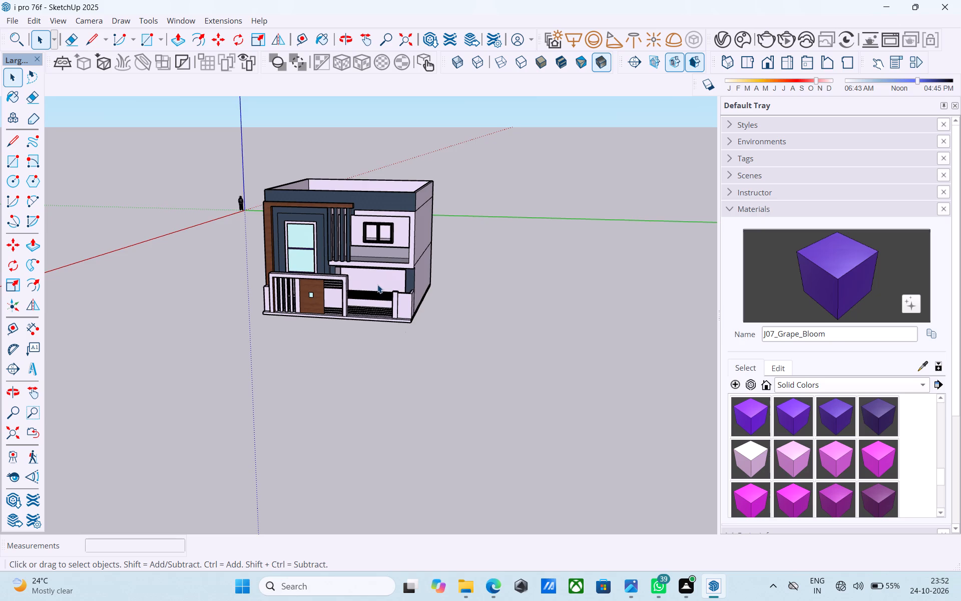
scroll(377, 284, "up", 5)
scroll(377, 283, "down", 4)
middle_click_drag(379, 283, 498, 237)
scroll(387, 255, "up", 4)
middle_click_drag(385, 255, 393, 256, "shift")
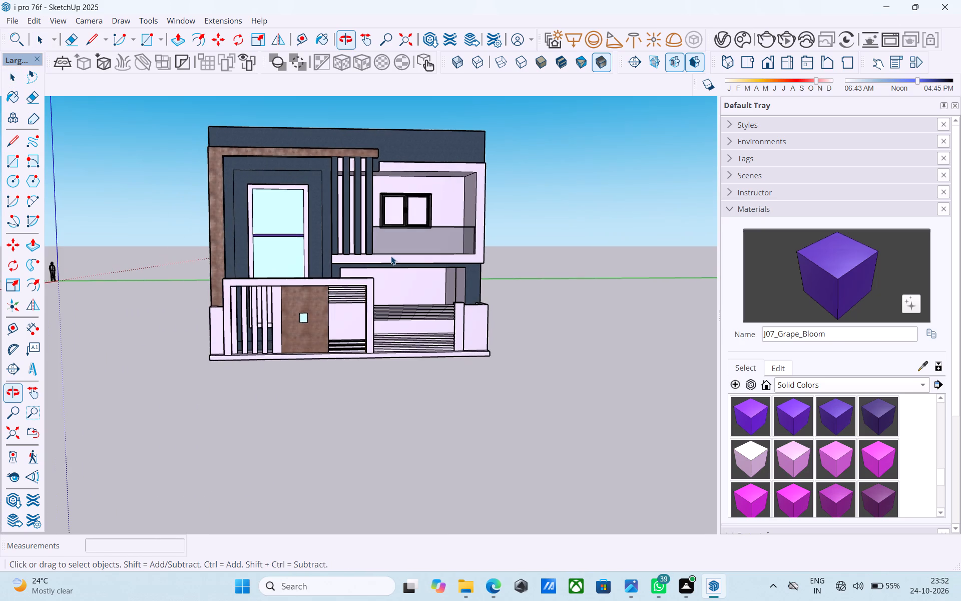
key("ctrl+s")
key("space")
middle_click_drag(392, 253, 251, 365)
middle_click_drag(366, 258, 358, 264)
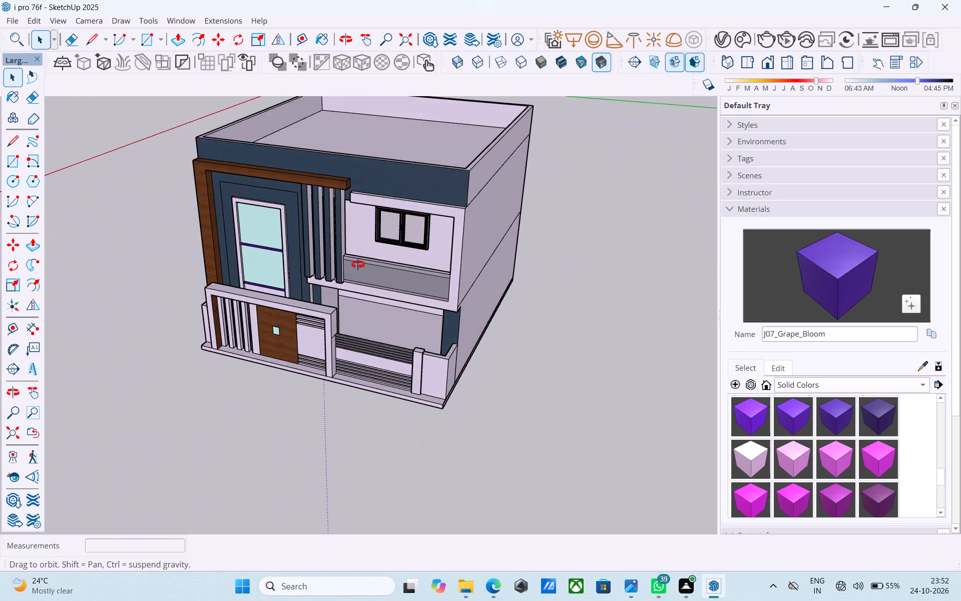
middle_click_drag(358, 264, 337, 267)
Open the house group and paint the front face of the upper balcony's surrounding frame with M01_Silver_Fog from Solid Colors.
scroll(345, 217, "up", 5)
middle_click_drag(350, 202, 480, 145)
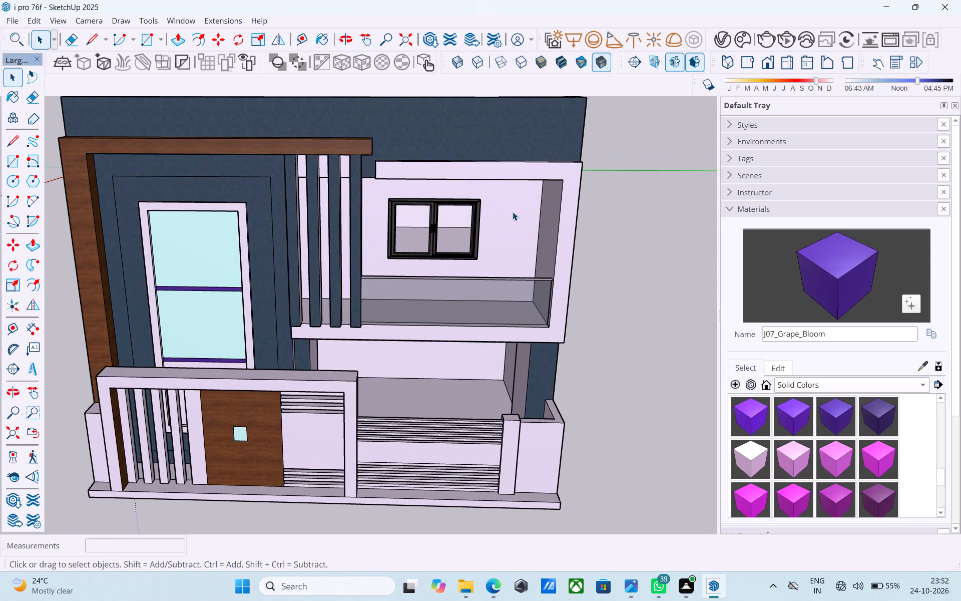
left_click(557, 169)
double_click(557, 169)
left_click(556, 169)
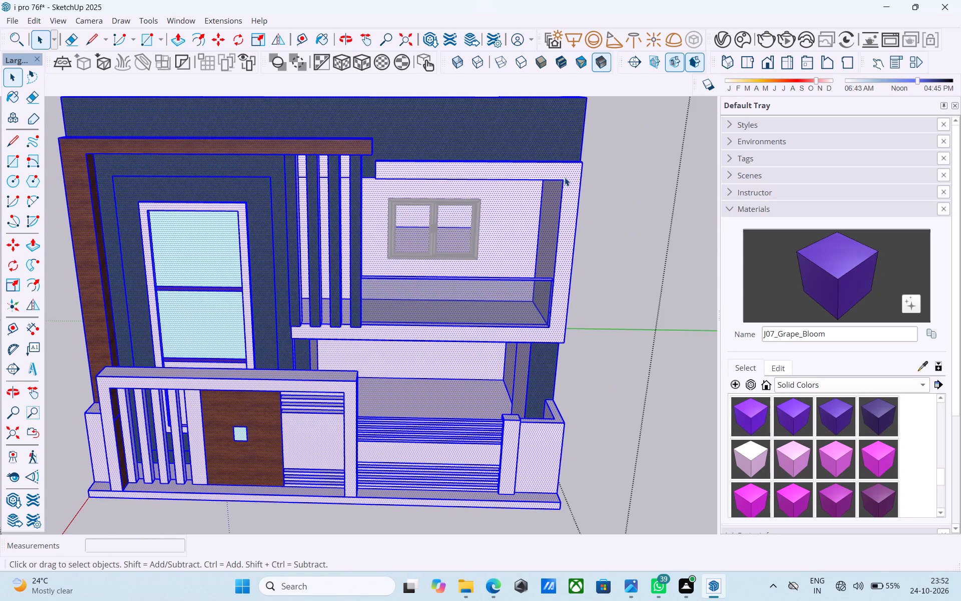
left_click(565, 177)
left_click(817, 384)
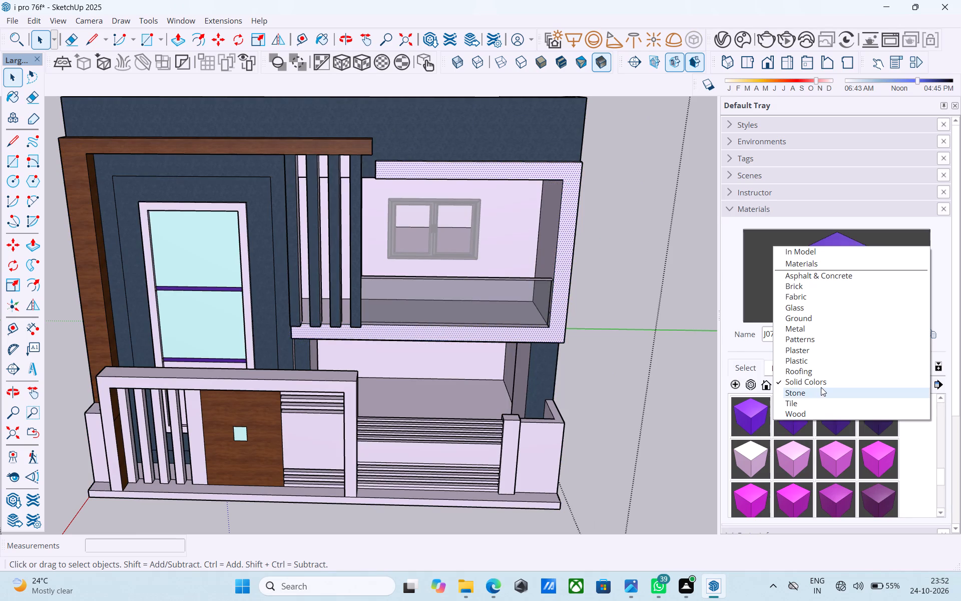
left_click(821, 385)
scroll(827, 419, "down", 20)
scroll(827, 419, "down", 1)
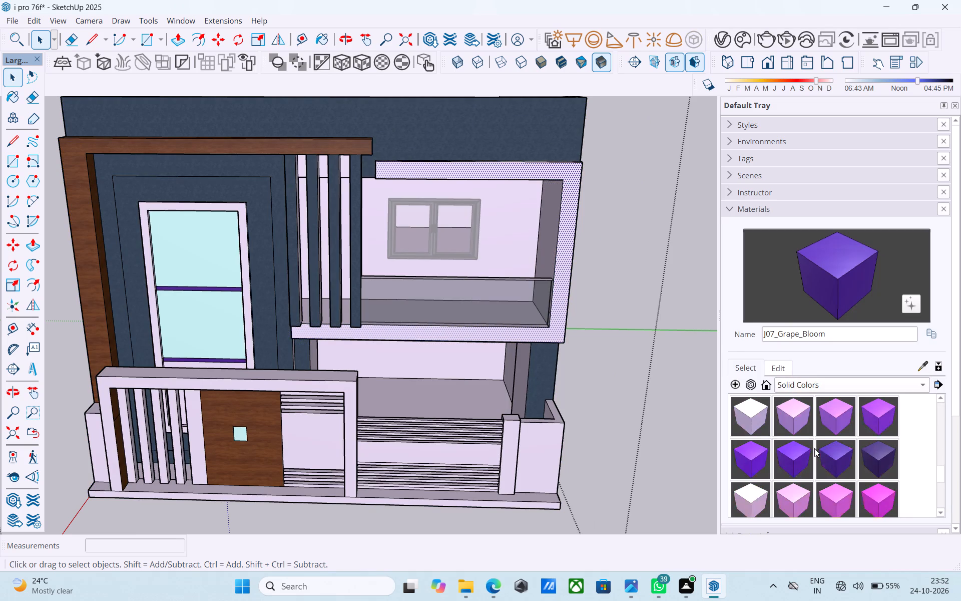
scroll(814, 448, "down", 5)
scroll(813, 450, "up", 4)
scroll(806, 457, "down", 4)
scroll(806, 456, "up", 2)
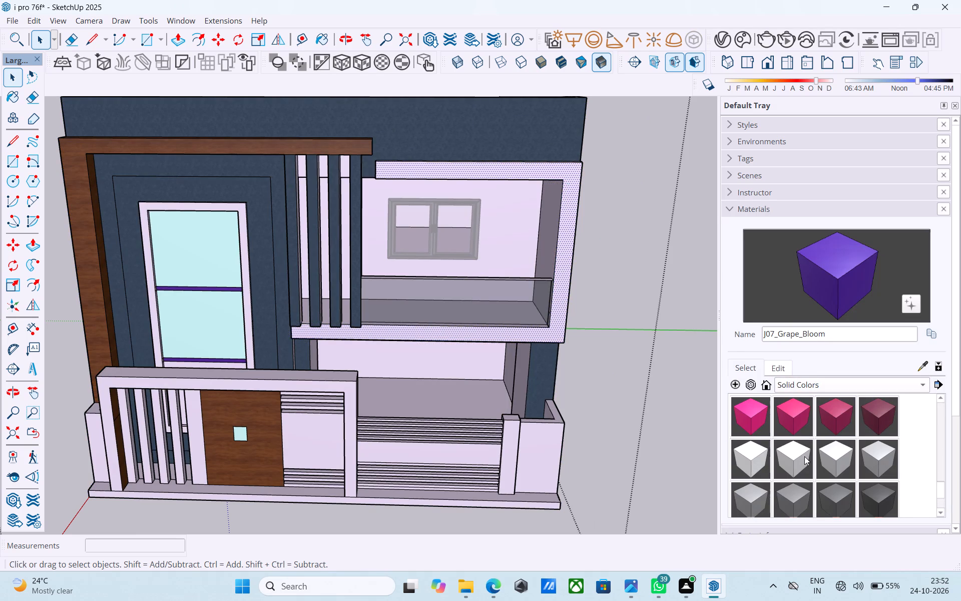
left_click(801, 459)
left_click(533, 178)
Leave the house group's editing mode and save the model.
key("space")
left_click(632, 189)
scroll(623, 191, "down", 5)
left_click(672, 237)
middle_click_drag(644, 239, 632, 204)
key("ctrl+s")
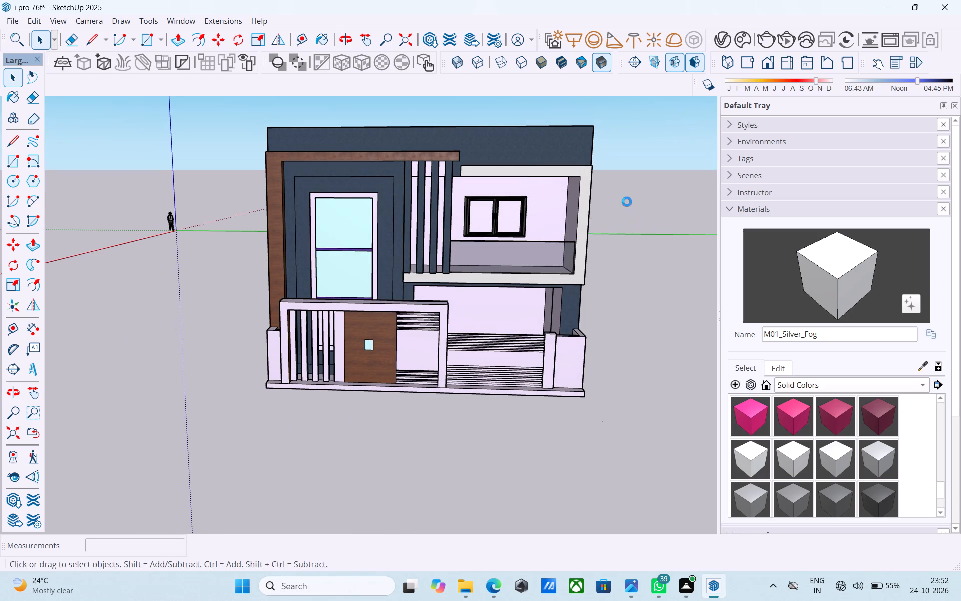
middle_click_drag(565, 237, 556, 232)
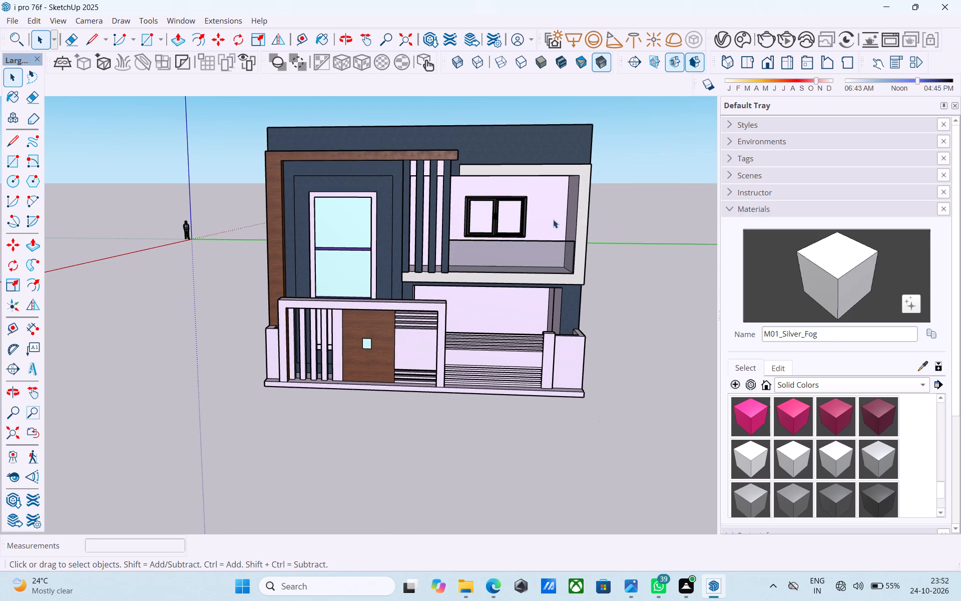